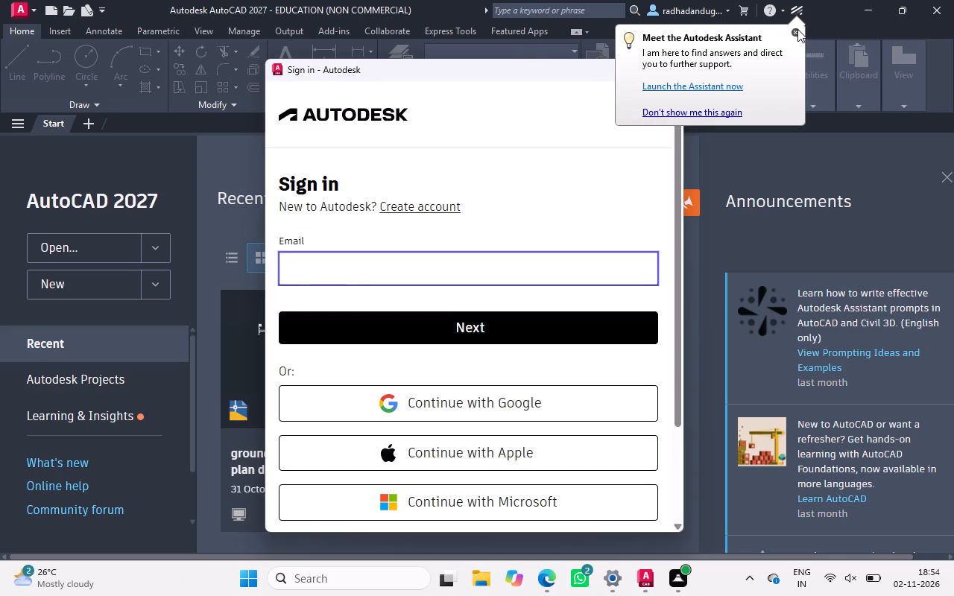
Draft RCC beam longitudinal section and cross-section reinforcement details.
Dismiss the assistant tip and the sign-in window, and create a new blank drawing.
{"action": "left_click", "coordinate": [795, 33]}
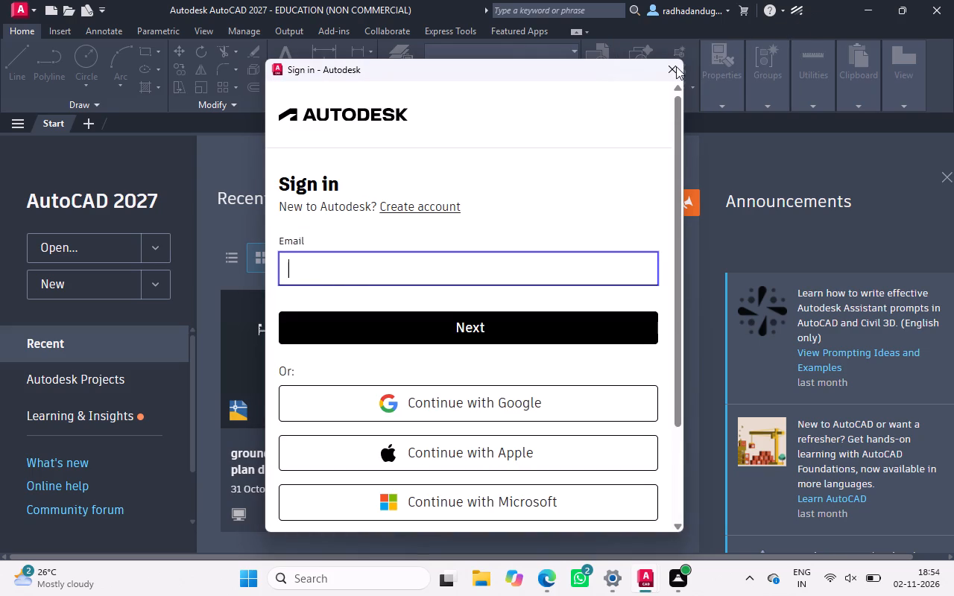
{"action": "left_click", "coordinate": [674, 66]}
{"action": "left_click", "coordinate": [103, 279]}
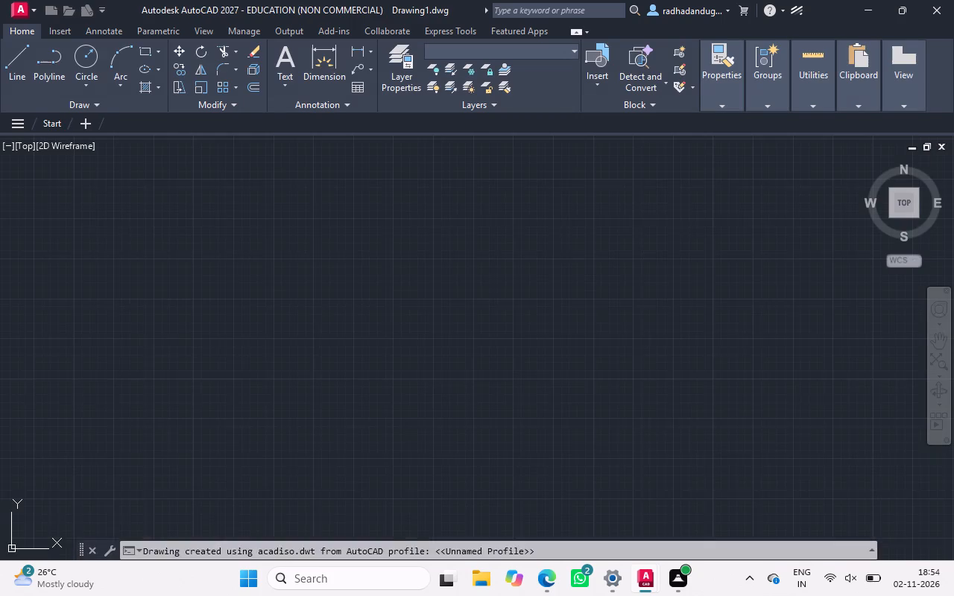
Turn on log file recording for the drawing with LOGFILEON.
{"action": "left_click", "coordinate": [192, 524]}
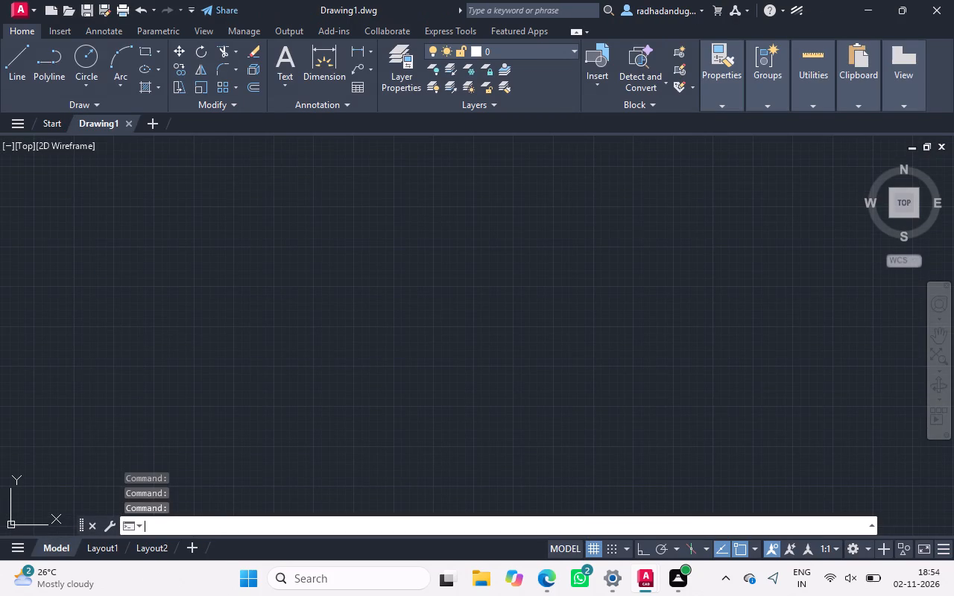
{"action": "type", "text": "LO"}
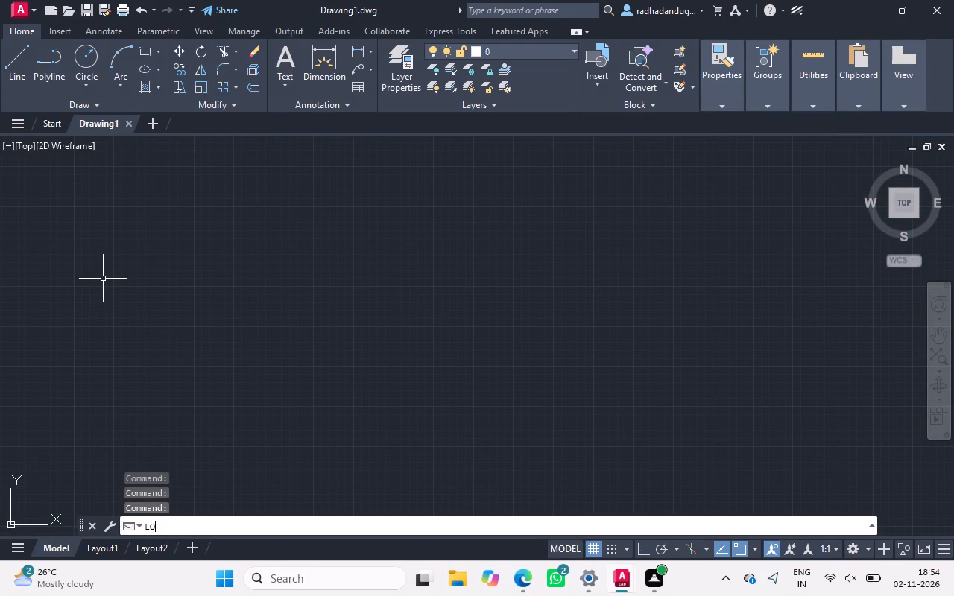
{"action": "key", "text": "g"}
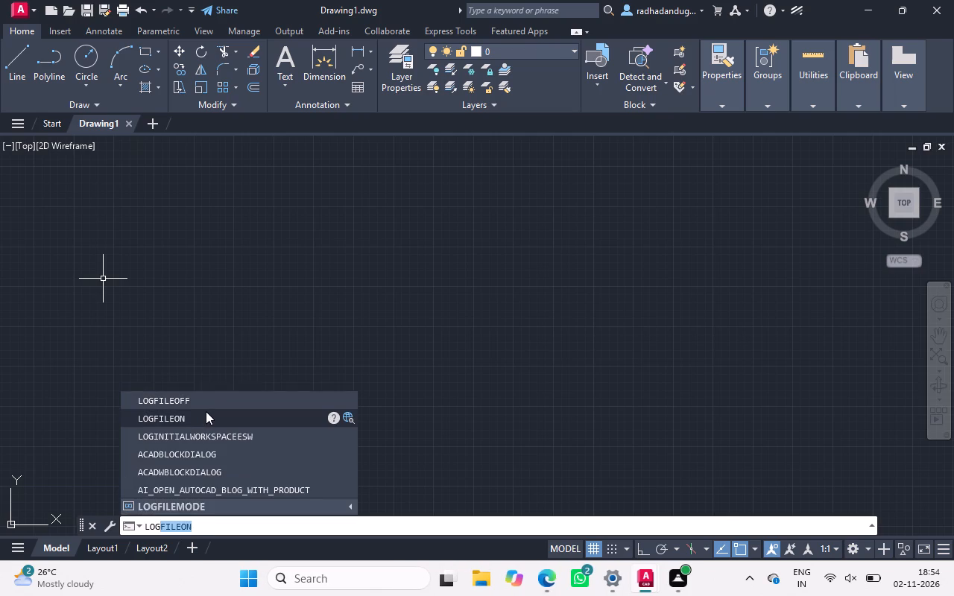
{"action": "left_click", "coordinate": [206, 415]}
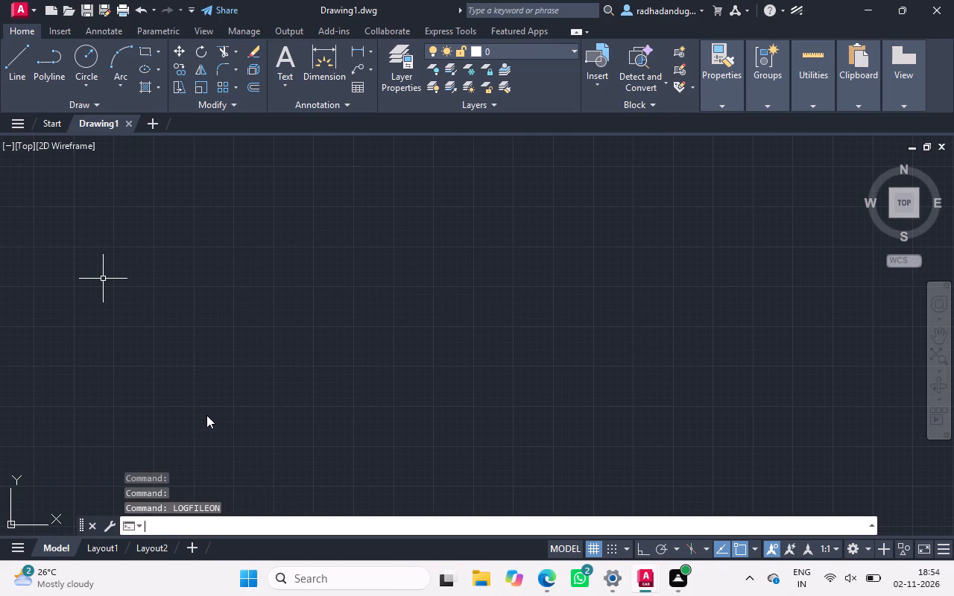
Configure the drawing units to a length precision of 0 and an insertion scale in meters.
{"action": "type", "text": "UN"}
{"action": "key", "text": "Return"}
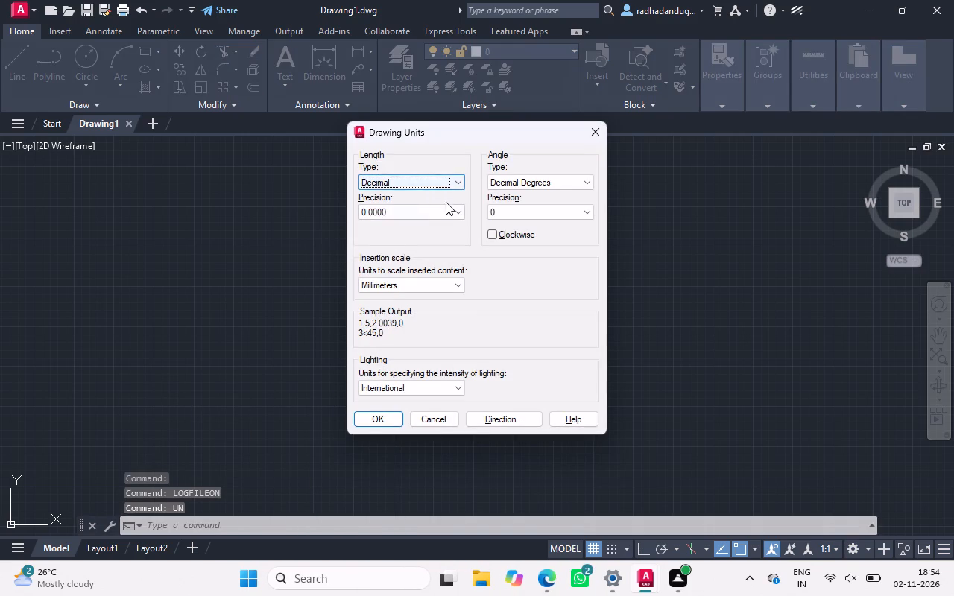
{"action": "left_click", "coordinate": [448, 216]}
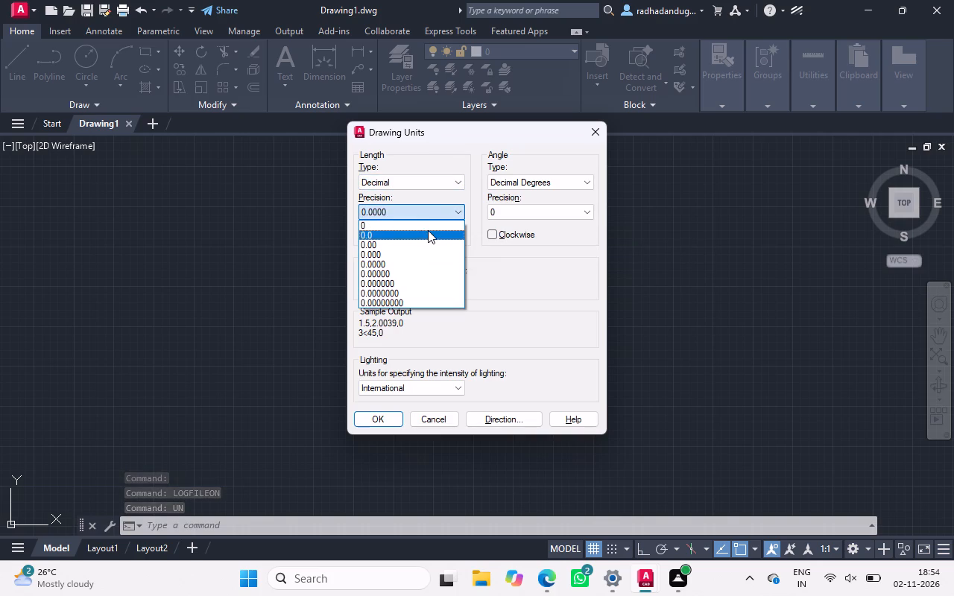
{"action": "left_click", "coordinate": [436, 225]}
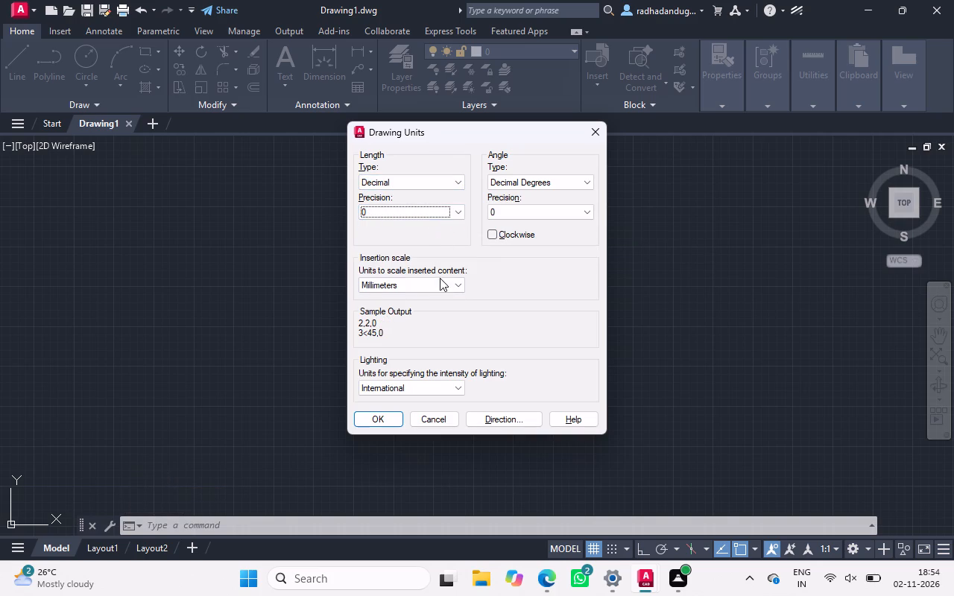
{"action": "left_click", "coordinate": [442, 285]}
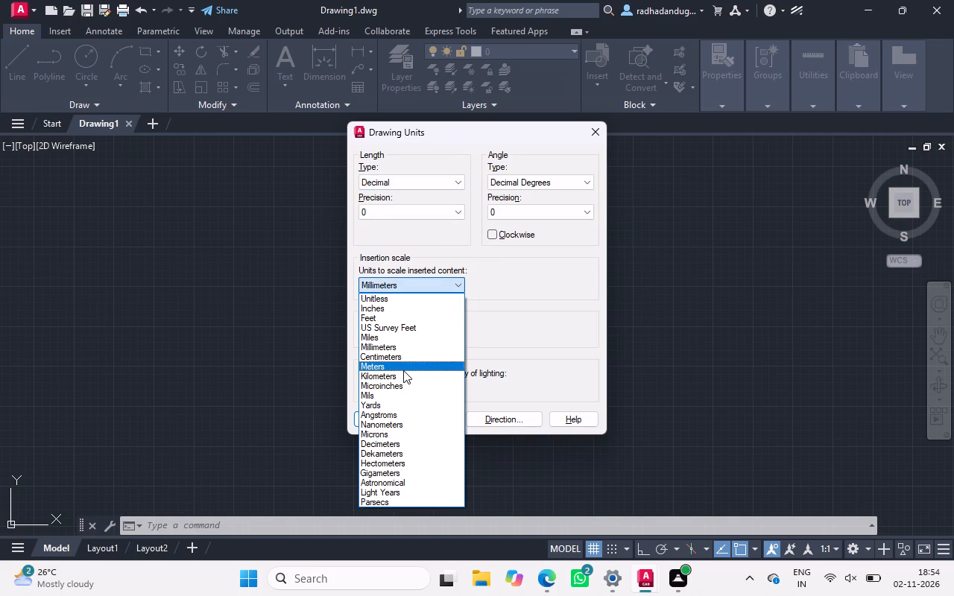
{"action": "left_click", "coordinate": [403, 370]}
{"action": "left_click", "coordinate": [385, 419]}
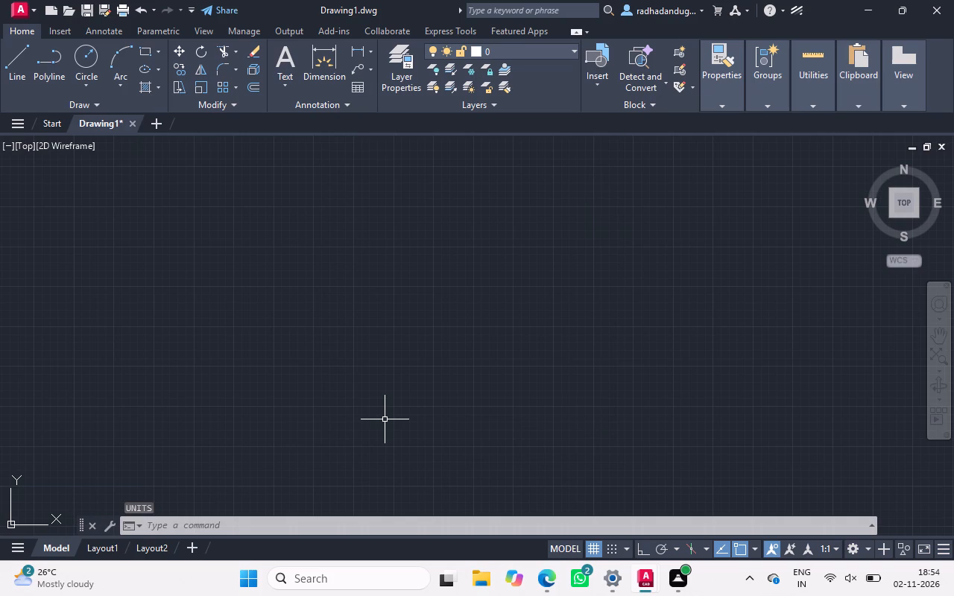
Modify the ISO-25 dimension style so its primary linear units use a precision of 0.
{"action": "type", "text": "D"}
{"action": "key", "text": "space"}
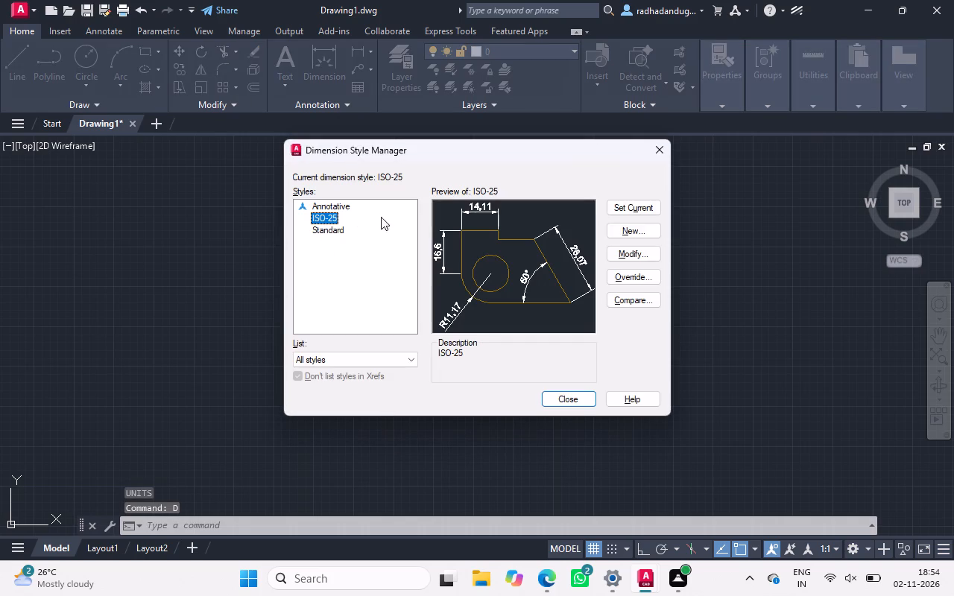
{"action": "left_click", "coordinate": [623, 258]}
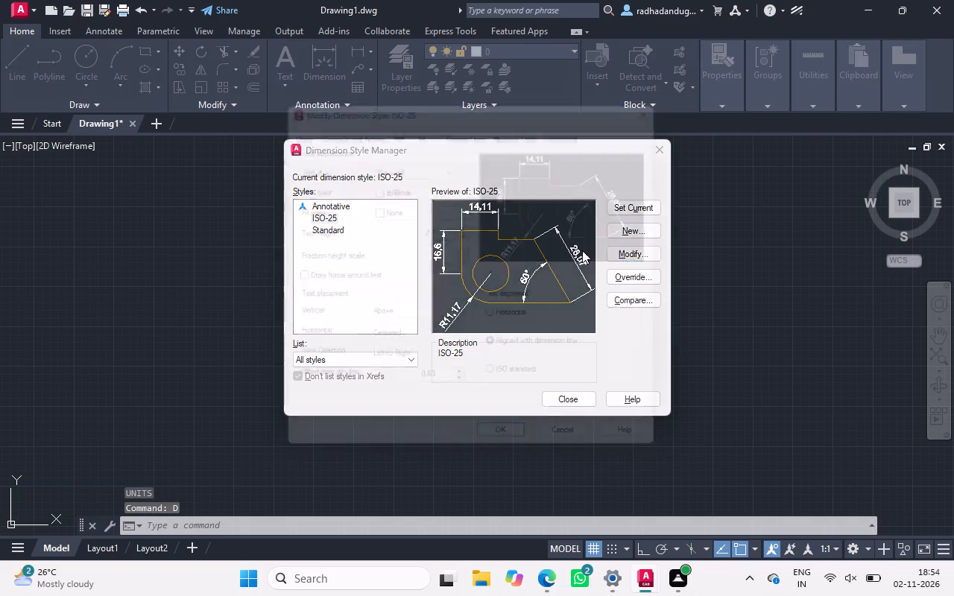
{"action": "left_click", "coordinate": [459, 121]}
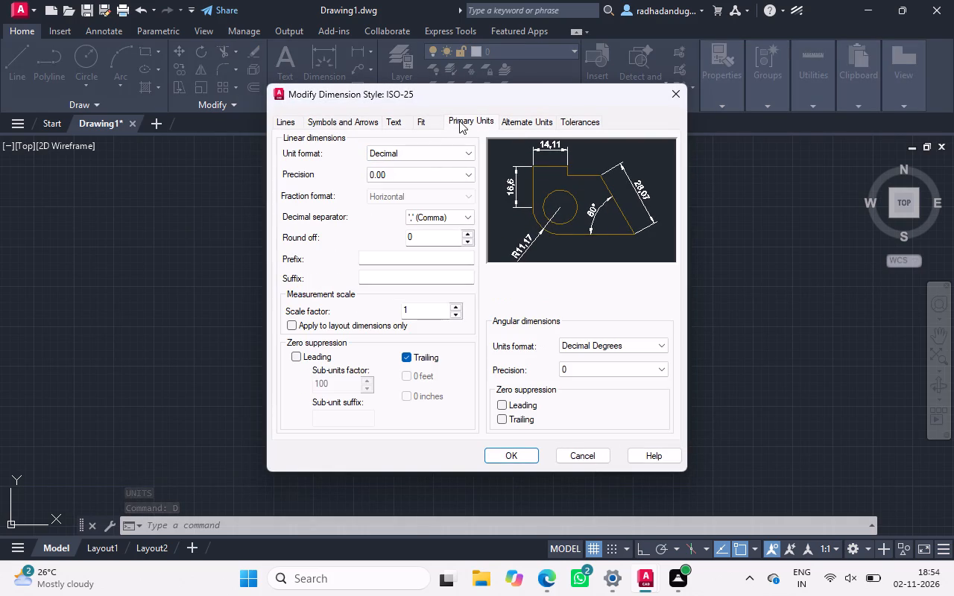
{"action": "left_click", "coordinate": [435, 174]}
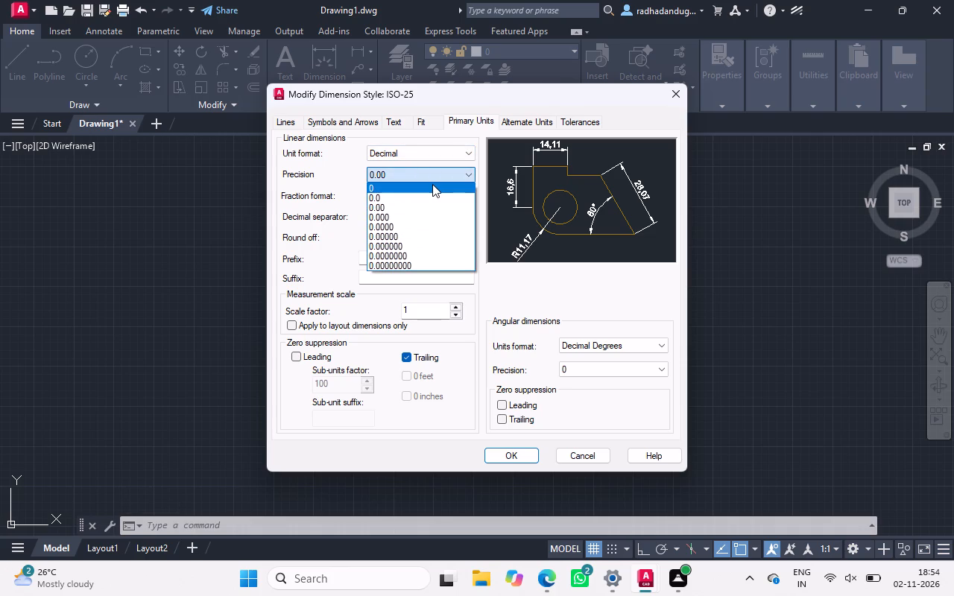
{"action": "left_click", "coordinate": [432, 184]}
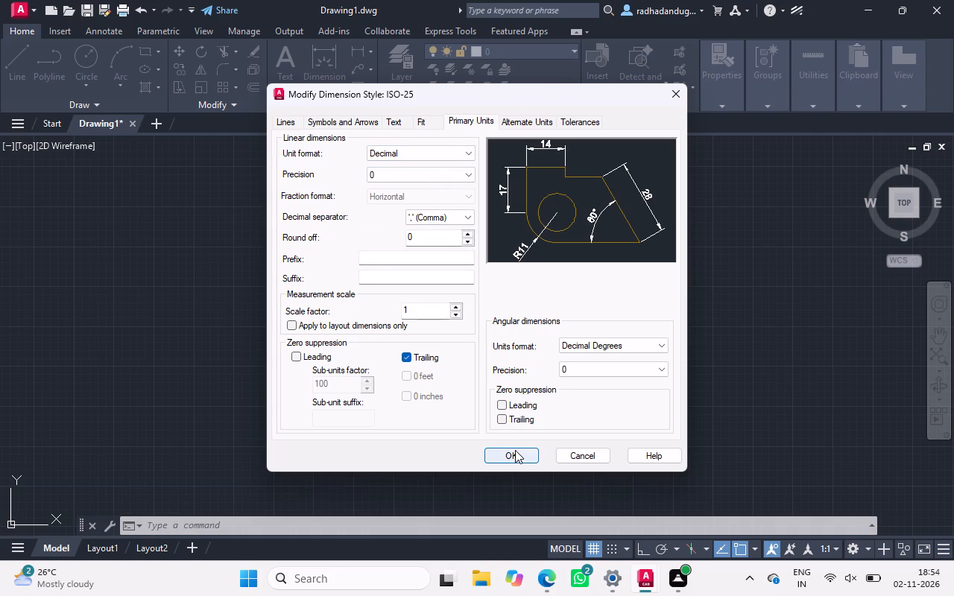
{"action": "left_click", "coordinate": [515, 450]}
{"action": "left_click", "coordinate": [556, 396]}
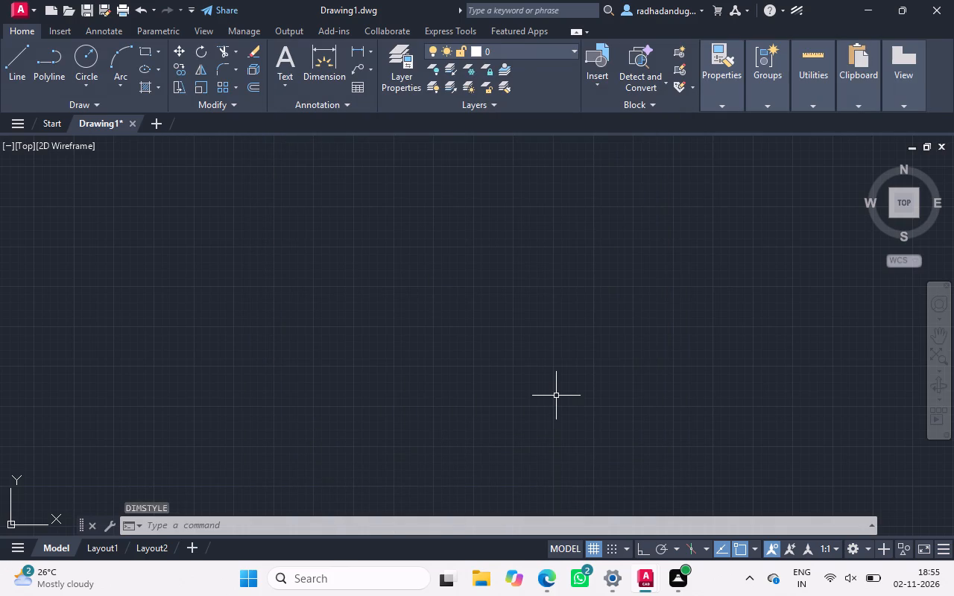
Set the UCS icon display to the Noorigin option.
{"action": "type", "text": "UCS"}
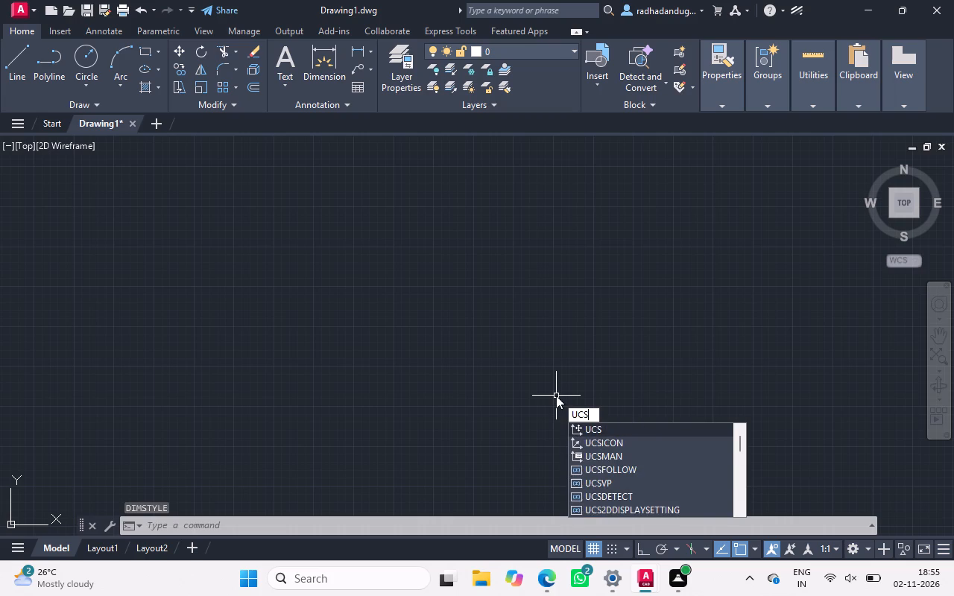
{"action": "left_click", "coordinate": [606, 442]}
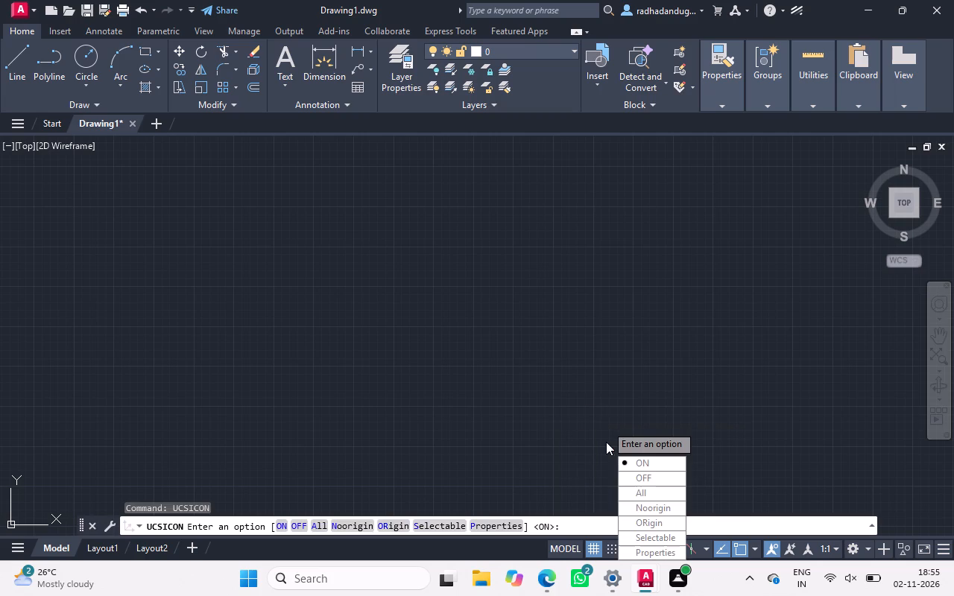
{"action": "left_click_drag", "start_coordinate": [640, 507], "coordinate": [606, 442]}
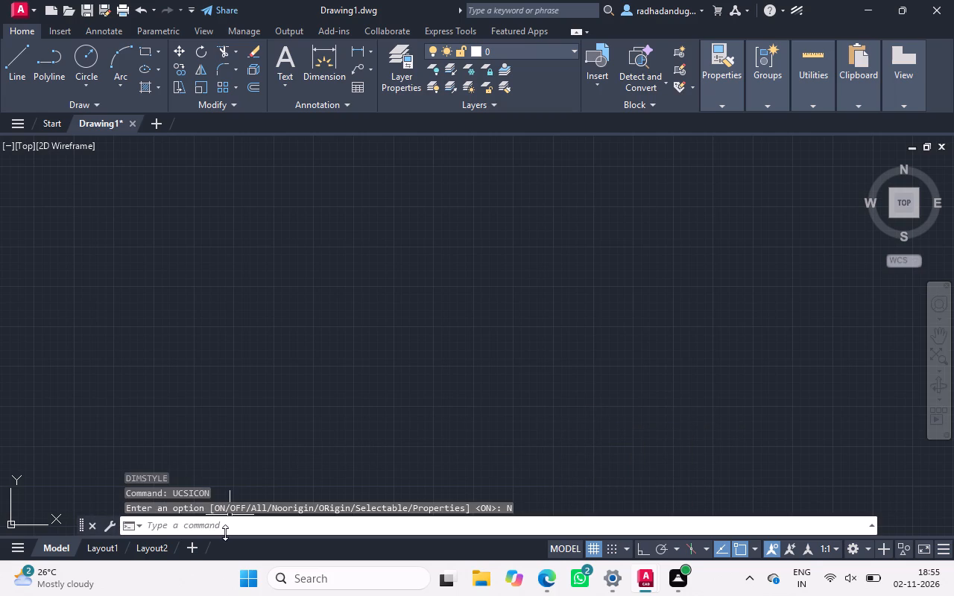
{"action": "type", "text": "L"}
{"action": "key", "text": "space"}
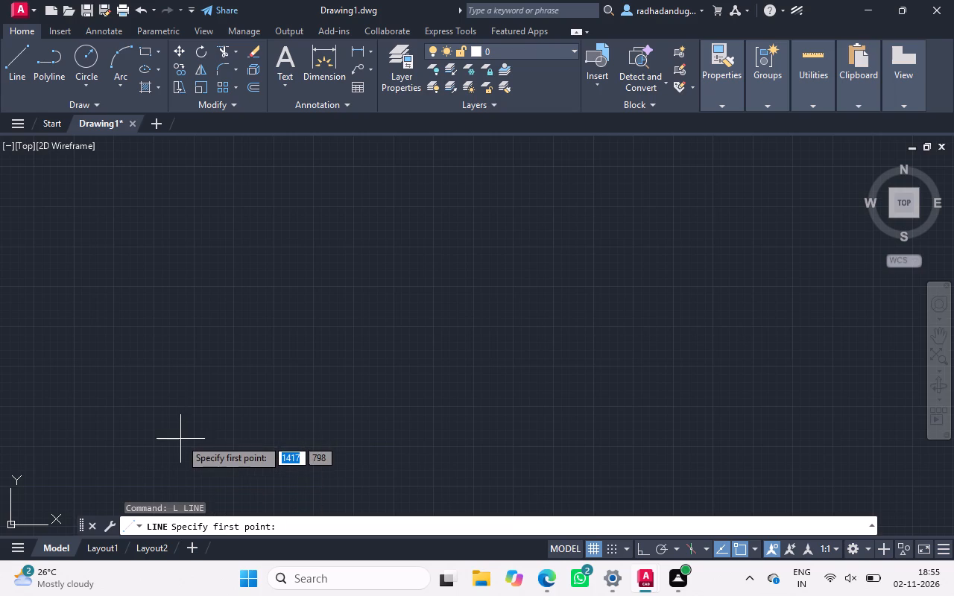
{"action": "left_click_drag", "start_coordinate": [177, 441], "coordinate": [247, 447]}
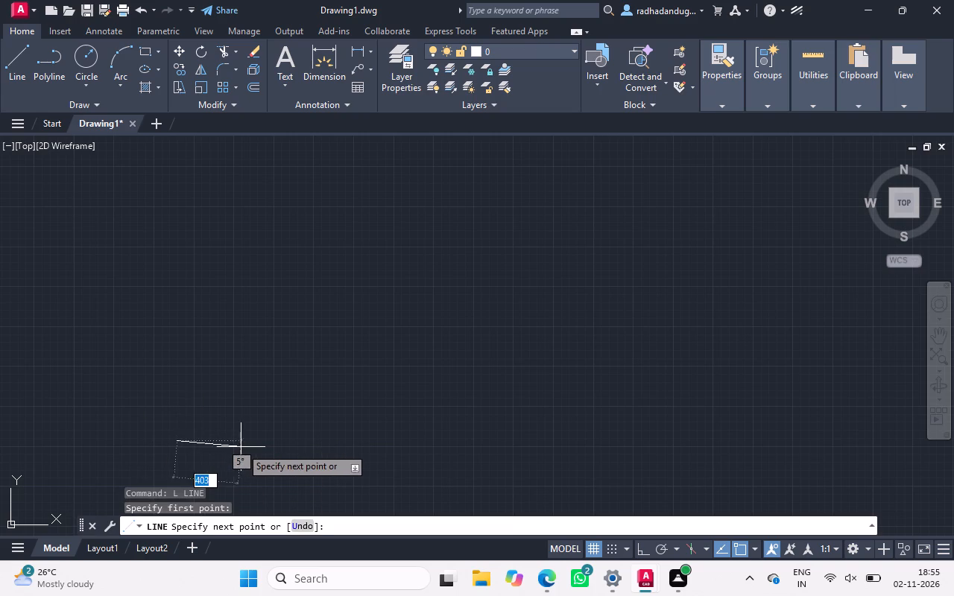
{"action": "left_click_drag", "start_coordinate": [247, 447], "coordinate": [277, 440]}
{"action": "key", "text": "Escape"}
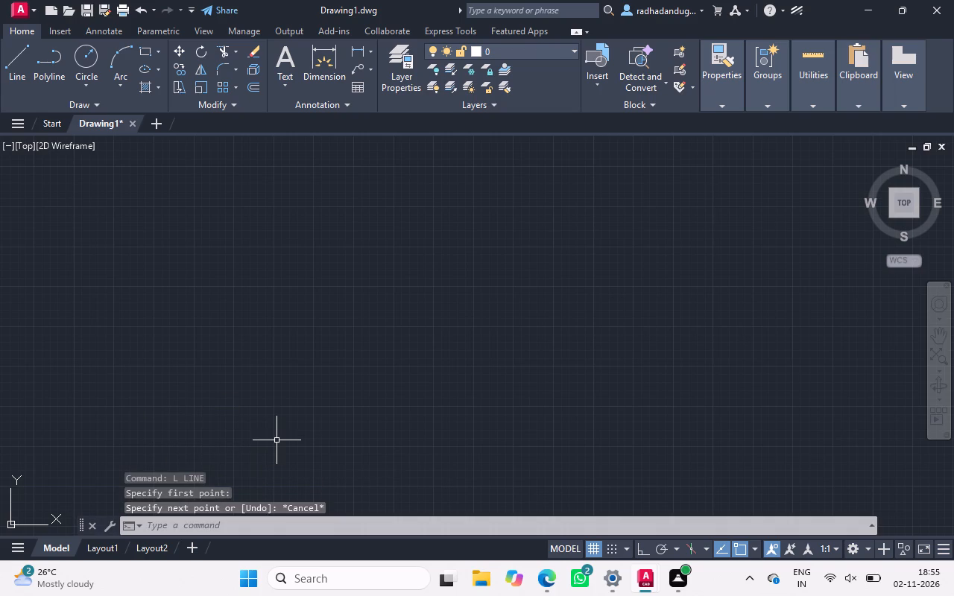
Turn Ortho mode on.
{"action": "key", "text": "o"}
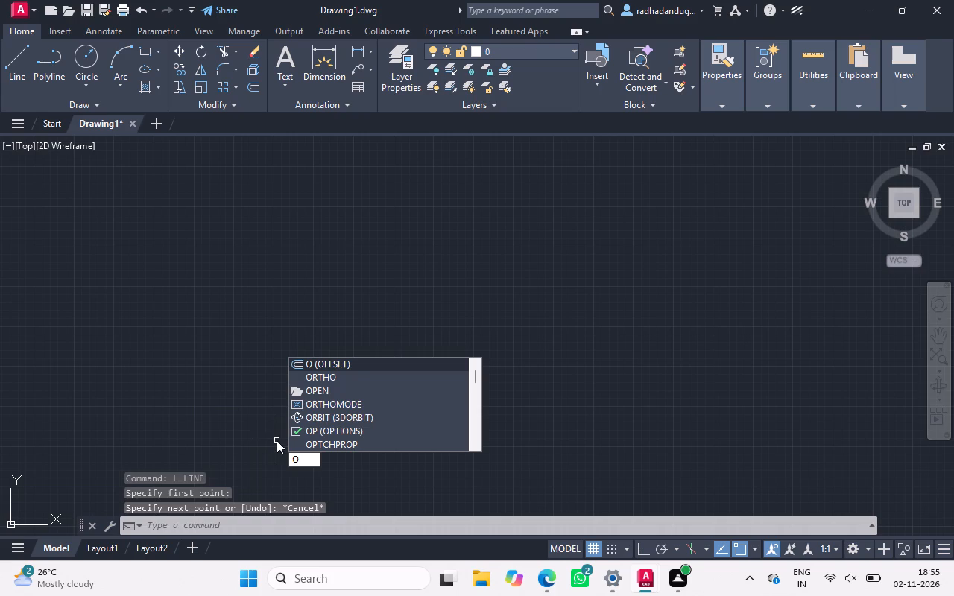
{"action": "key", "text": "r"}
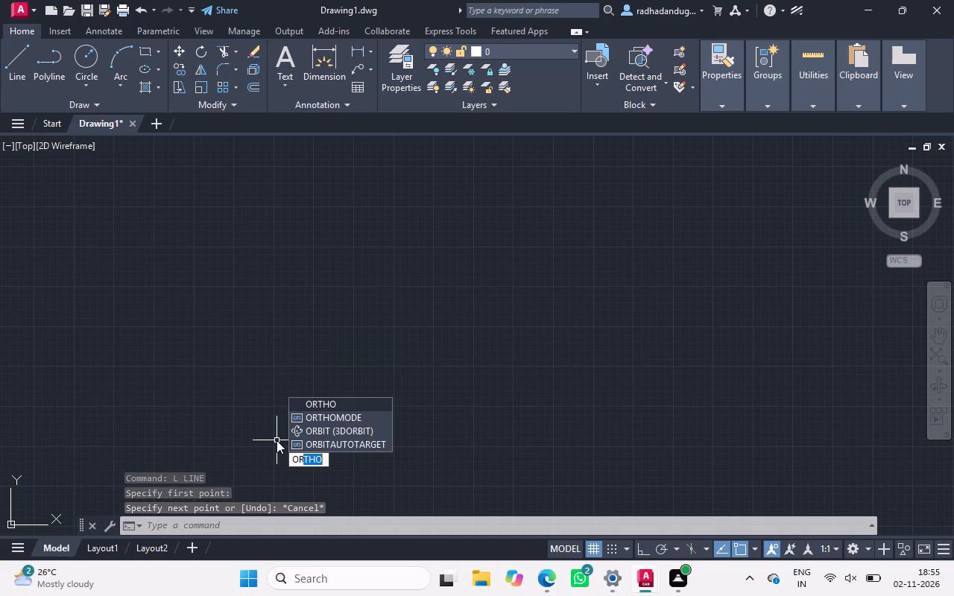
{"action": "left_click", "coordinate": [336, 406]}
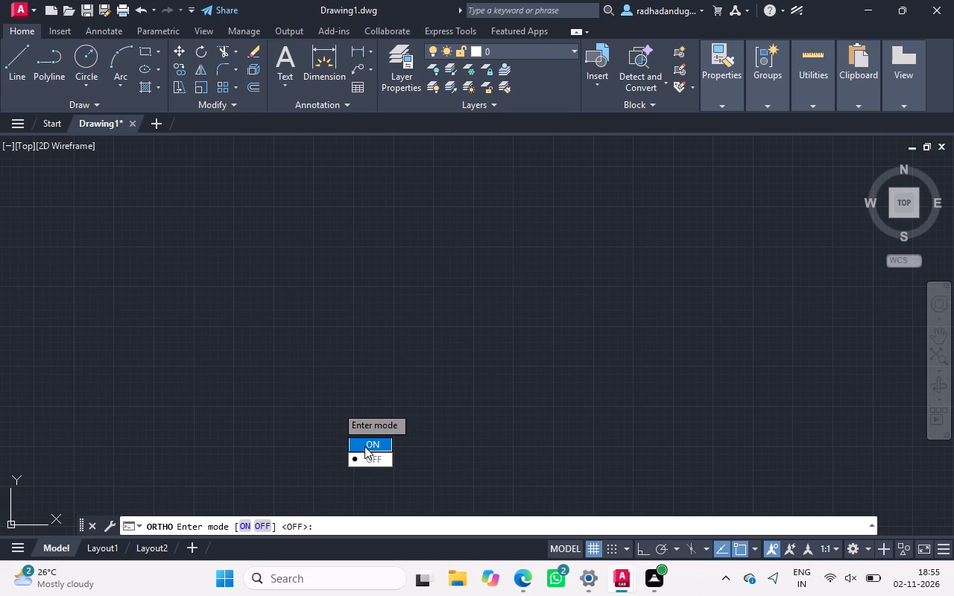
{"action": "left_click_drag", "start_coordinate": [364, 446], "coordinate": [336, 406]}
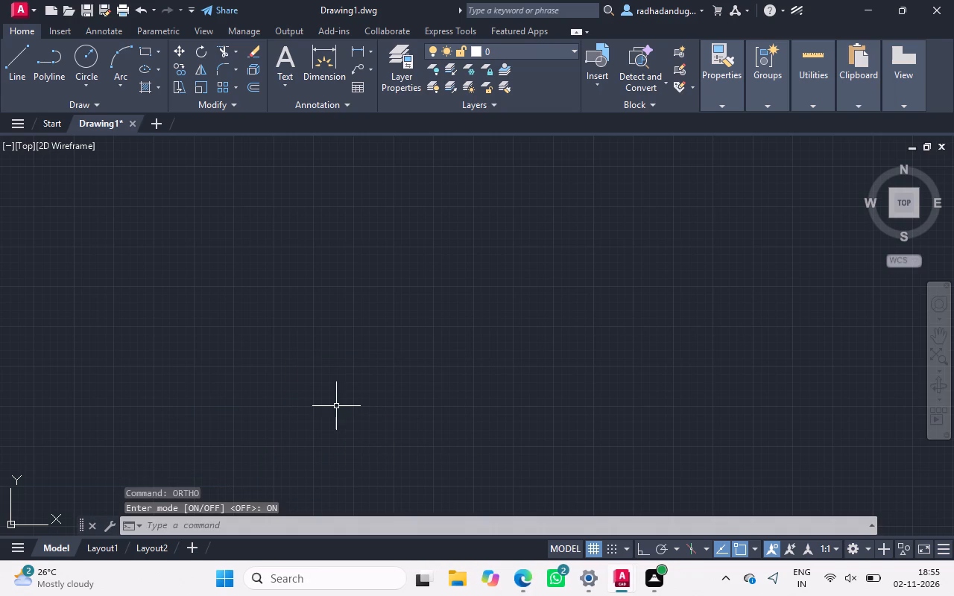
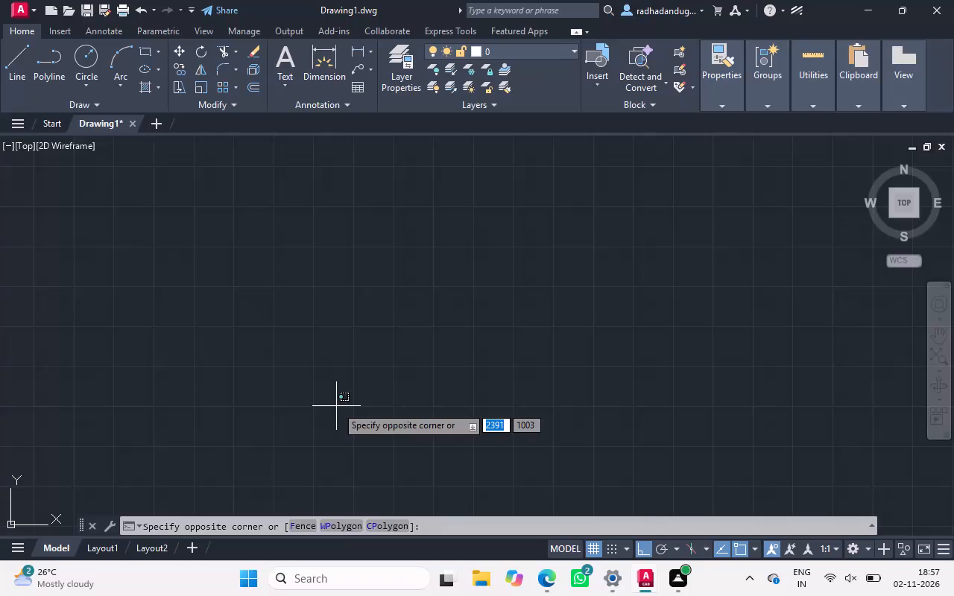
Draw a horizontal line 6100 long running in the positive X direction, near the lower part of the drawing.
{"action": "key", "text": "Escape"}
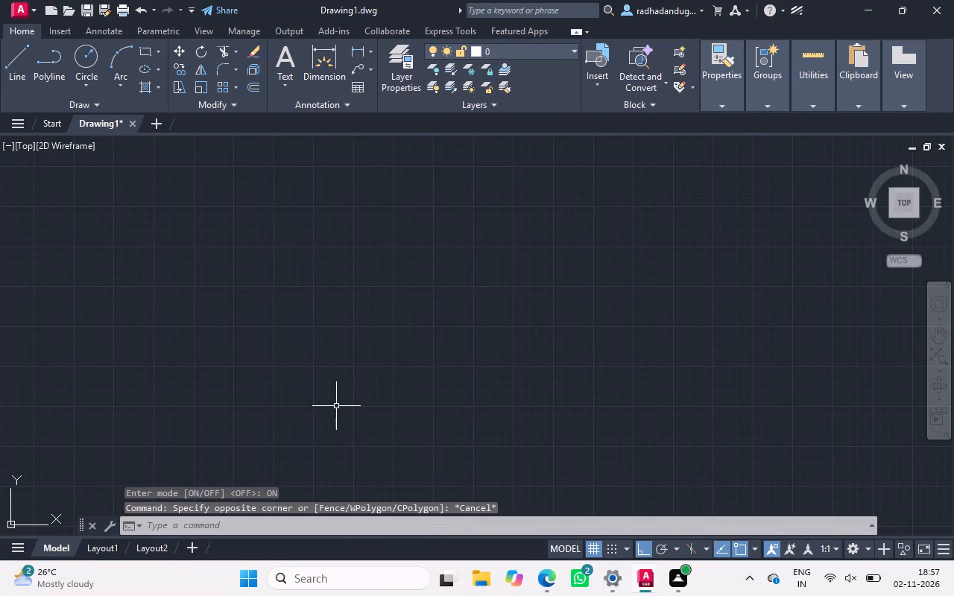
{"action": "key", "text": "l"}
{"action": "key", "text": "Return"}
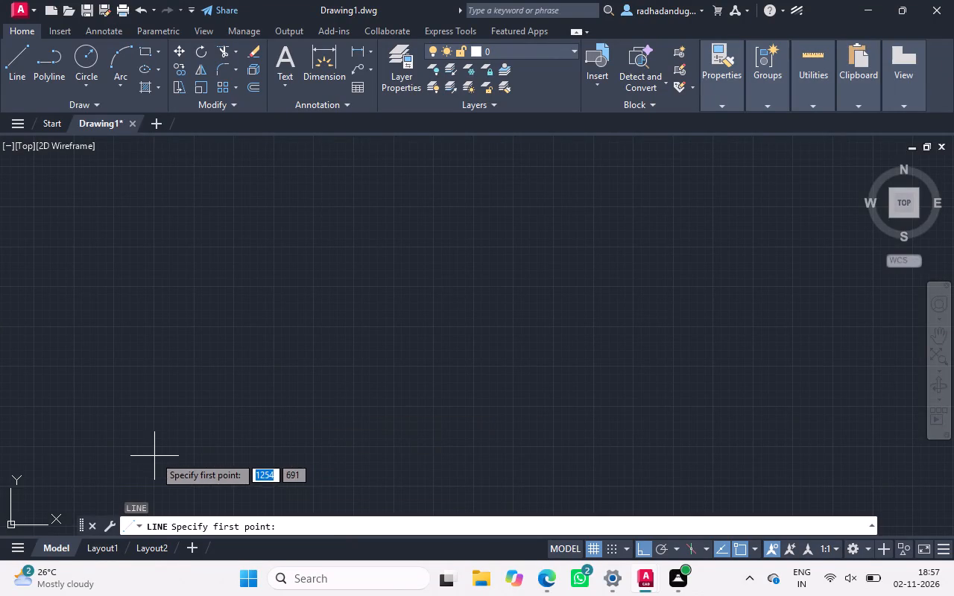
{"action": "left_click_drag", "start_coordinate": [154, 456], "coordinate": [420, 448]}
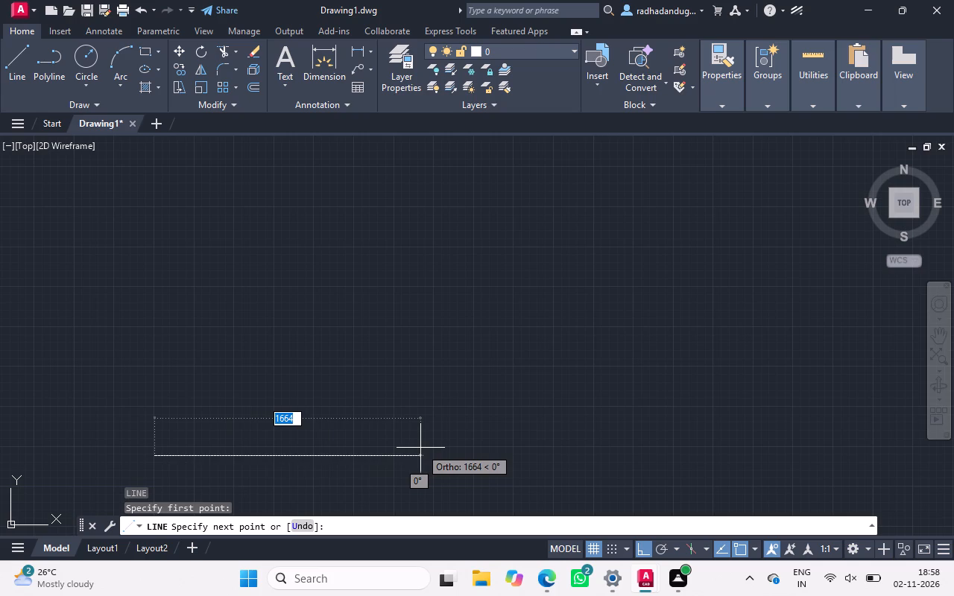
{"action": "type", "text": "61"}
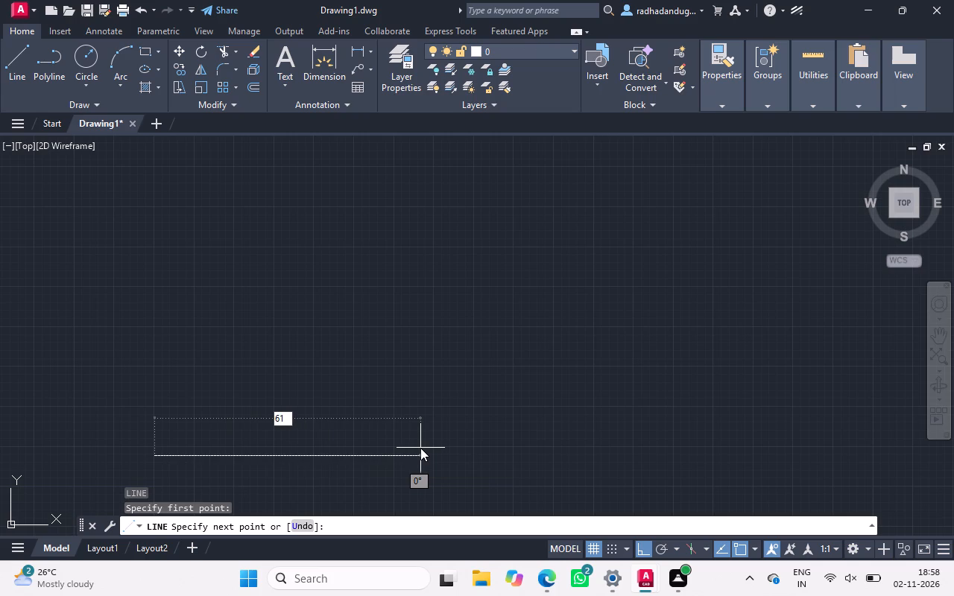
{"action": "type", "text": "OO"}
{"action": "key", "text": "Return"}
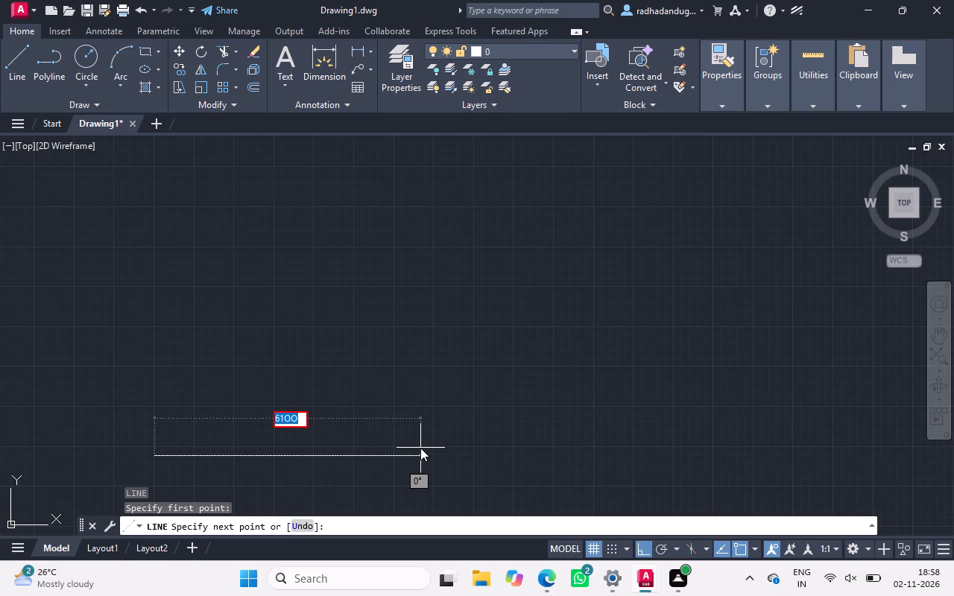
{"action": "key", "text": "space"}
{"action": "key", "text": "Escape"}
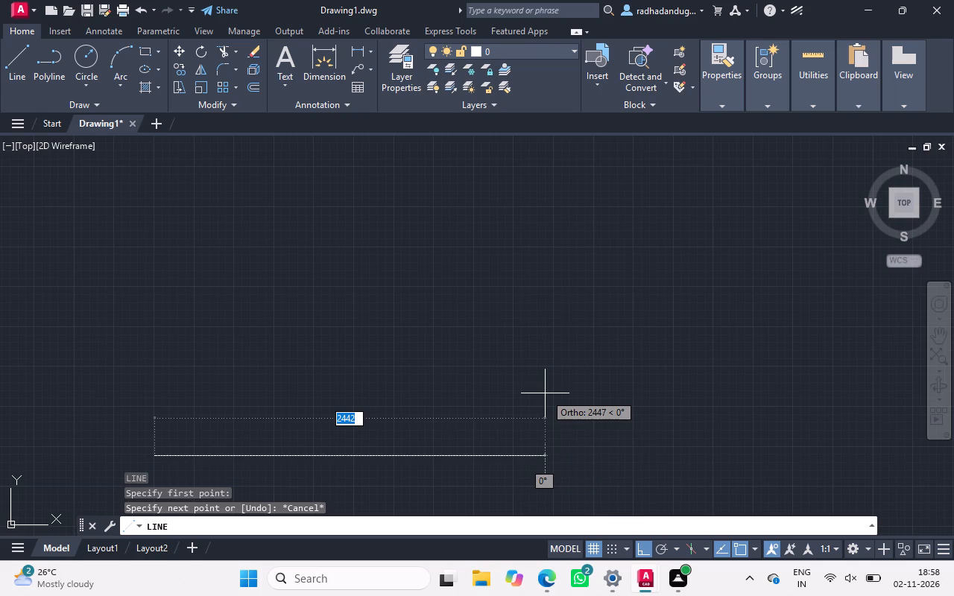
{"action": "type", "text": "61"}
{"action": "type", "text": "00"}
{"action": "key", "text": "space"}
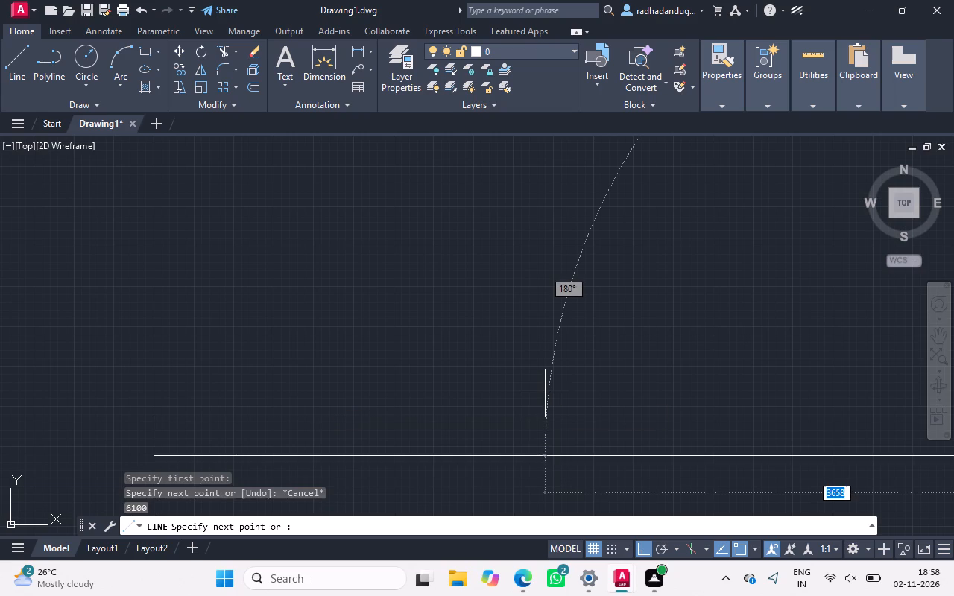
{"action": "scroll", "coordinate": [490, 402], "scroll_direction": "down", "scroll_amount": 4, "text": "ctrl"}
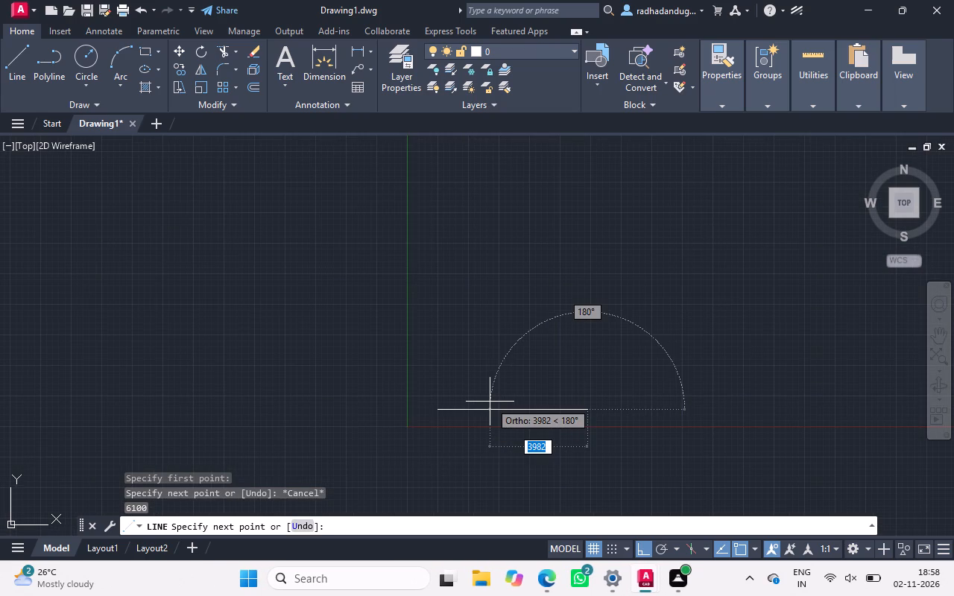
{"action": "key", "text": "Escape"}
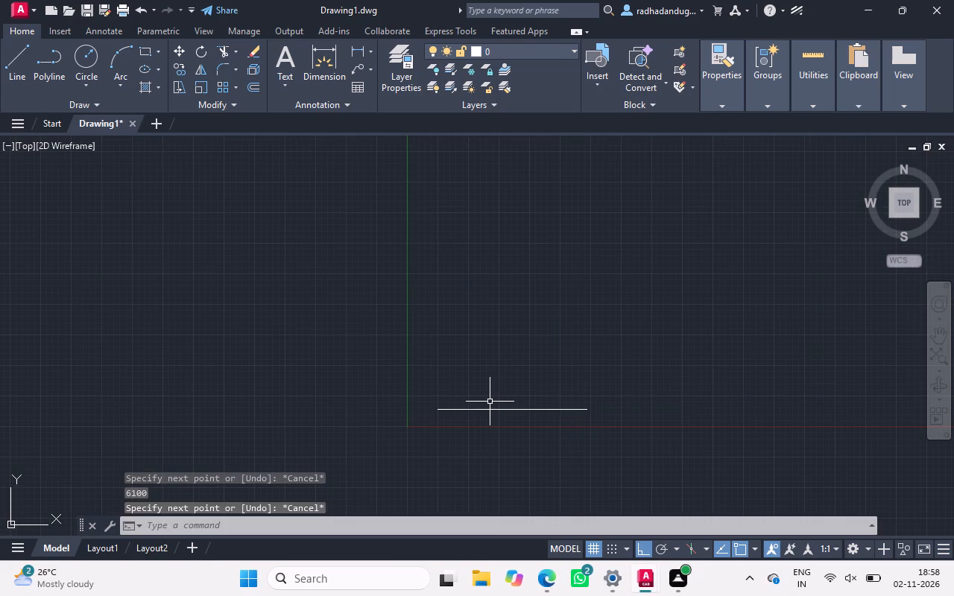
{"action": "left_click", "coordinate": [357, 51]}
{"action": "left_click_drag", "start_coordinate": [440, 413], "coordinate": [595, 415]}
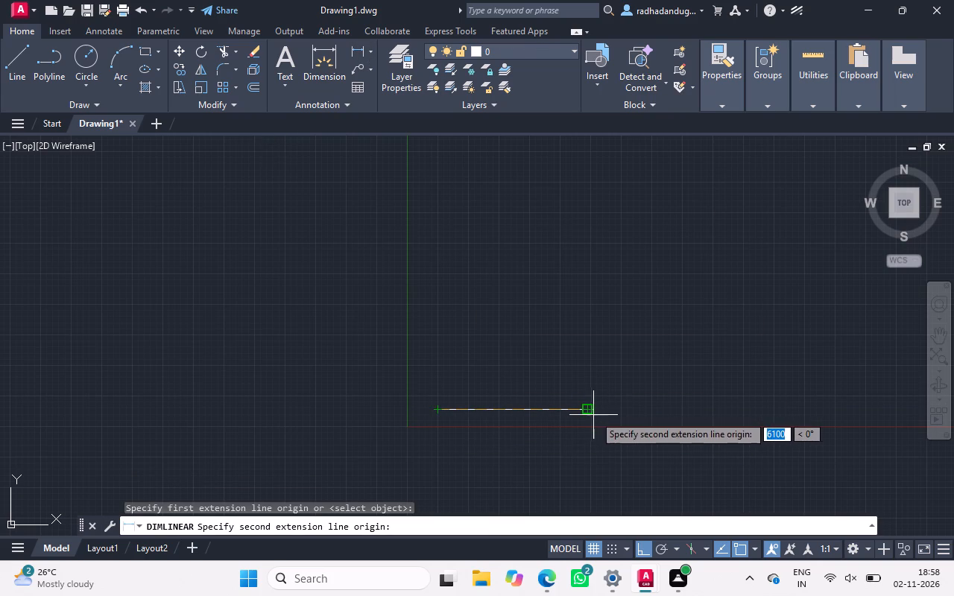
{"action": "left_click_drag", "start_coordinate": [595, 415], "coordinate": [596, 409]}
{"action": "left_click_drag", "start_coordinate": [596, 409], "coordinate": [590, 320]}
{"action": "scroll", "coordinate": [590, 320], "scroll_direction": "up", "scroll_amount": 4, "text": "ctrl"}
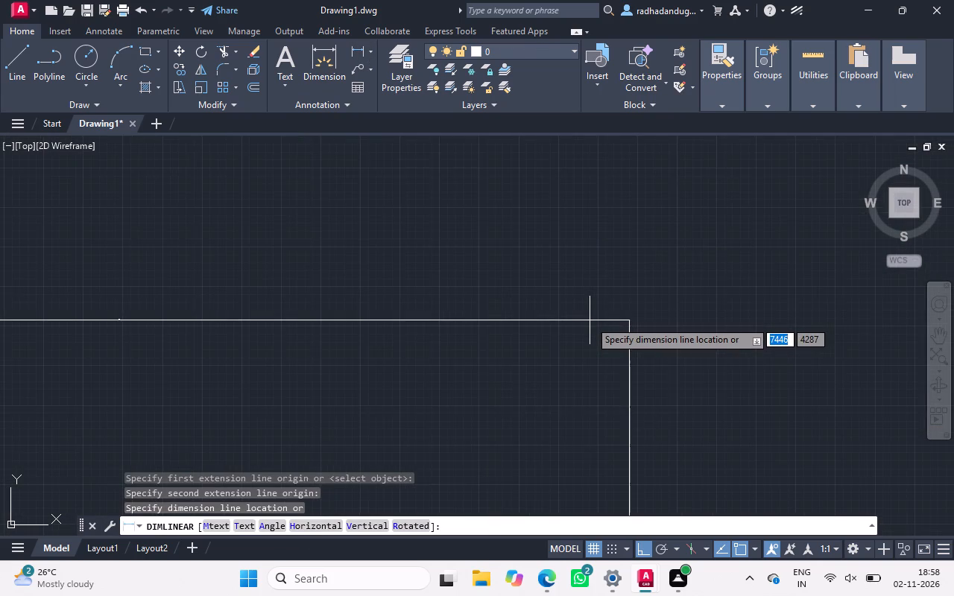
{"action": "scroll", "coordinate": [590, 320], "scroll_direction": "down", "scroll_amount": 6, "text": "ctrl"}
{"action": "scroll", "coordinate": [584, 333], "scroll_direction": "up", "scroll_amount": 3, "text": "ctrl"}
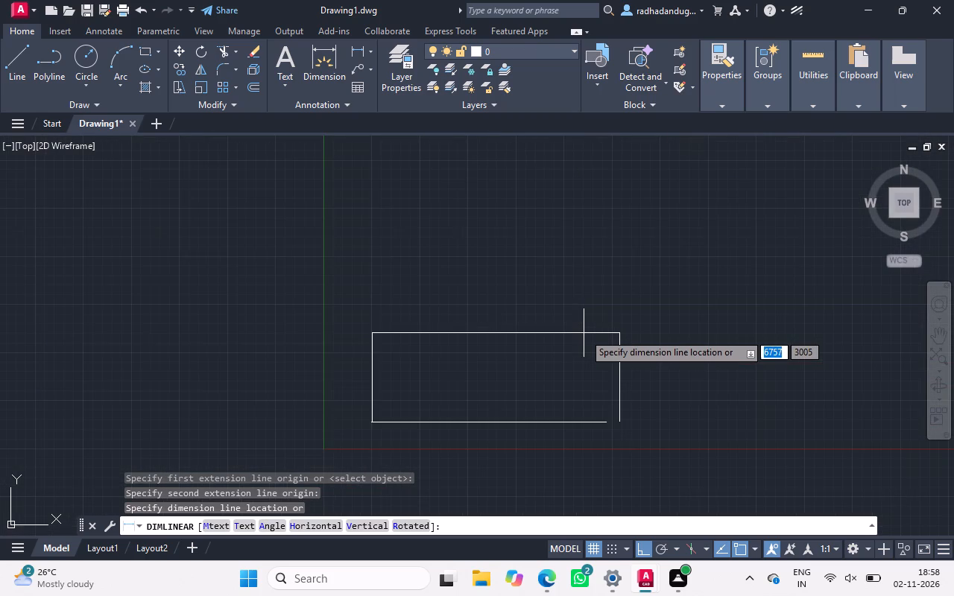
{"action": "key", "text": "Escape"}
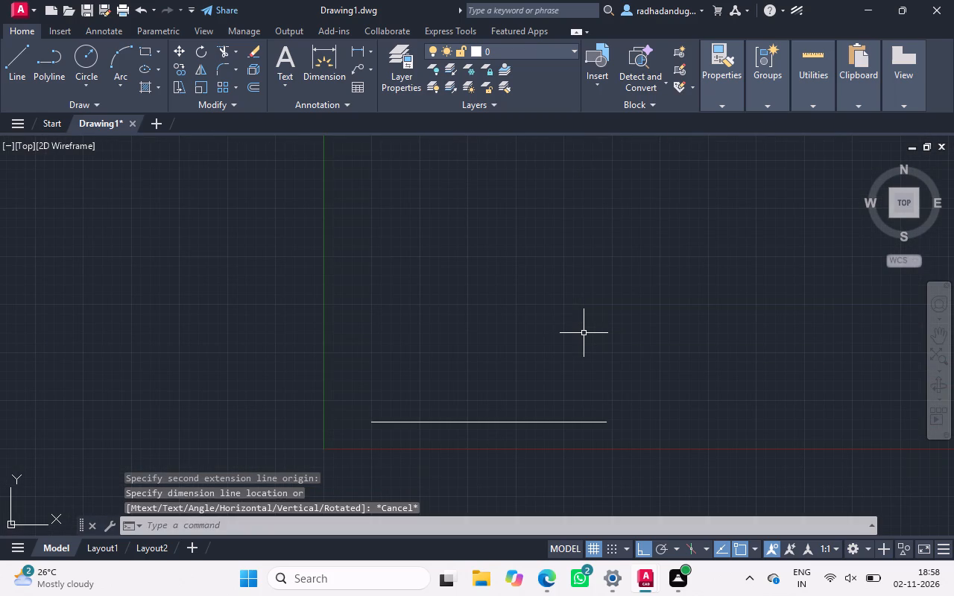
Modify the ISO-25 dimension style to use a text height of 130 and an arrow size of 130.
{"action": "type", "text": "D"}
{"action": "key", "text": "space"}
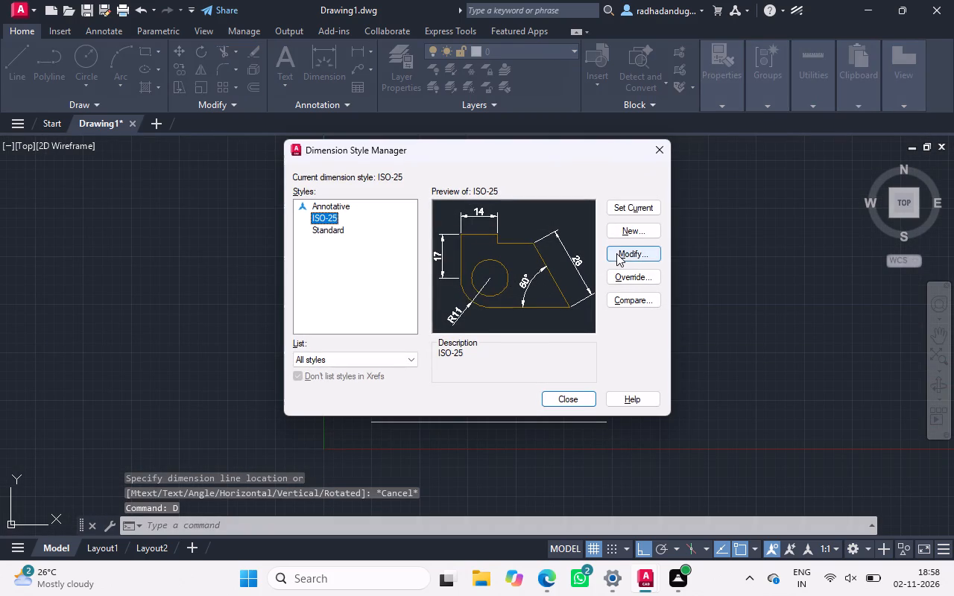
{"action": "left_click", "coordinate": [616, 253]}
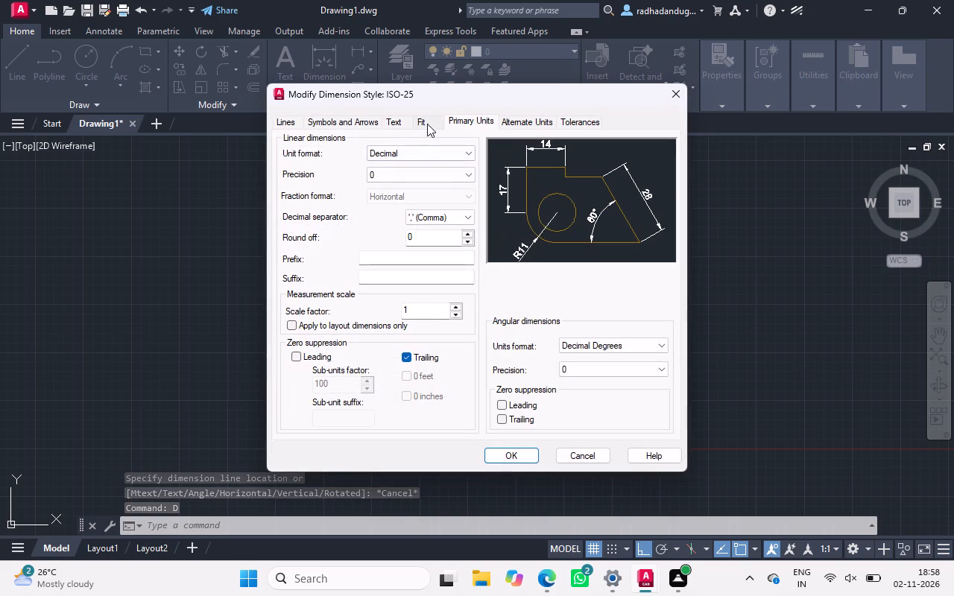
{"action": "left_click", "coordinate": [390, 123]}
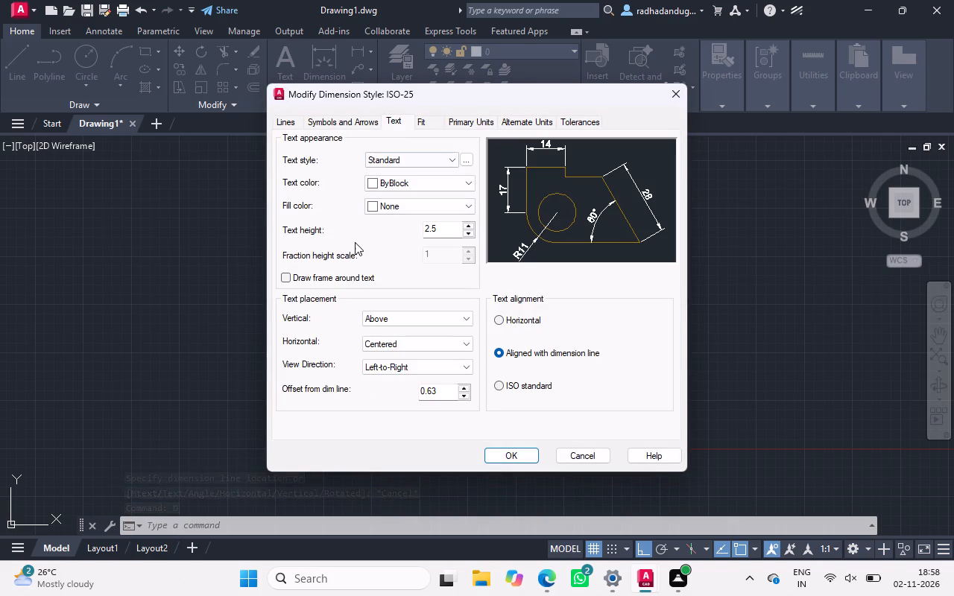
{"action": "left_click_drag", "start_coordinate": [443, 224], "coordinate": [364, 213]}
{"action": "key", "text": "1"}
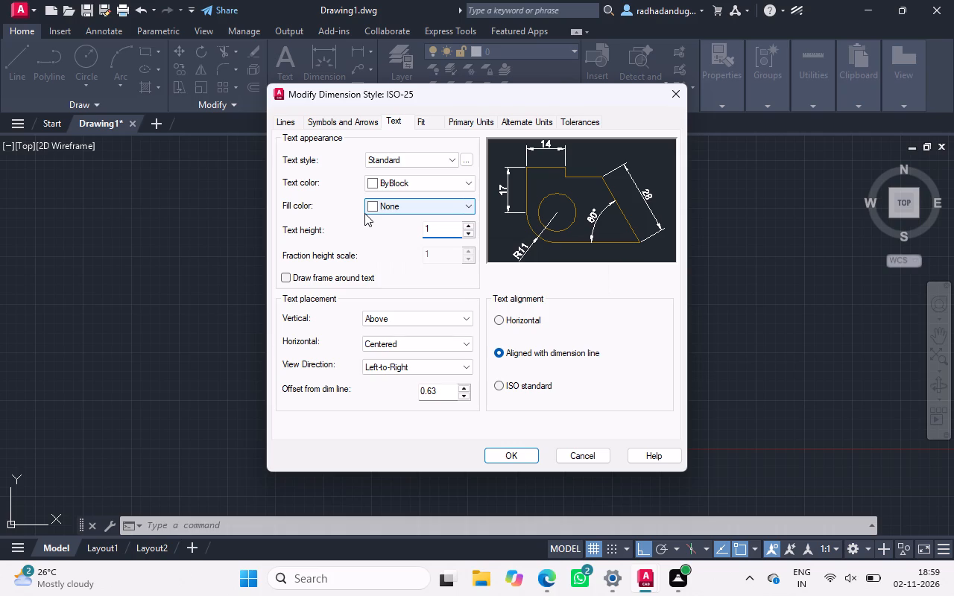
{"action": "type", "text": "30"}
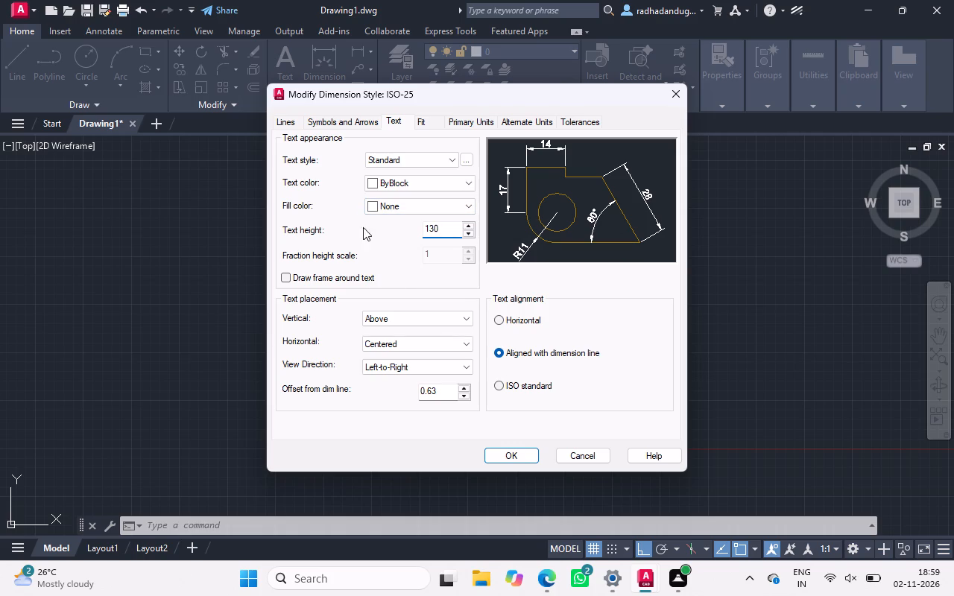
{"action": "left_click", "coordinate": [347, 123]}
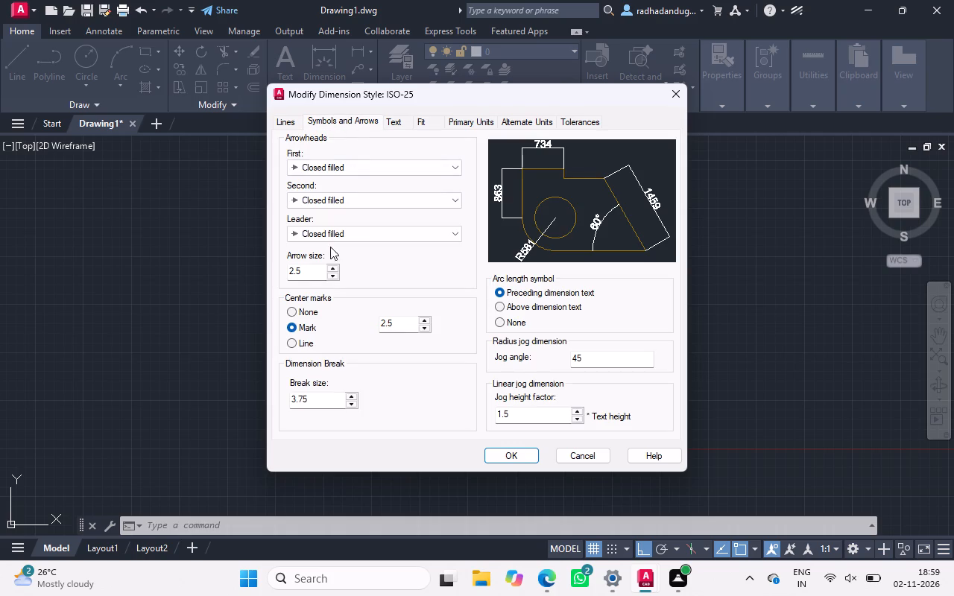
{"action": "left_click_drag", "start_coordinate": [304, 270], "coordinate": [221, 260]}
{"action": "type", "text": "130"}
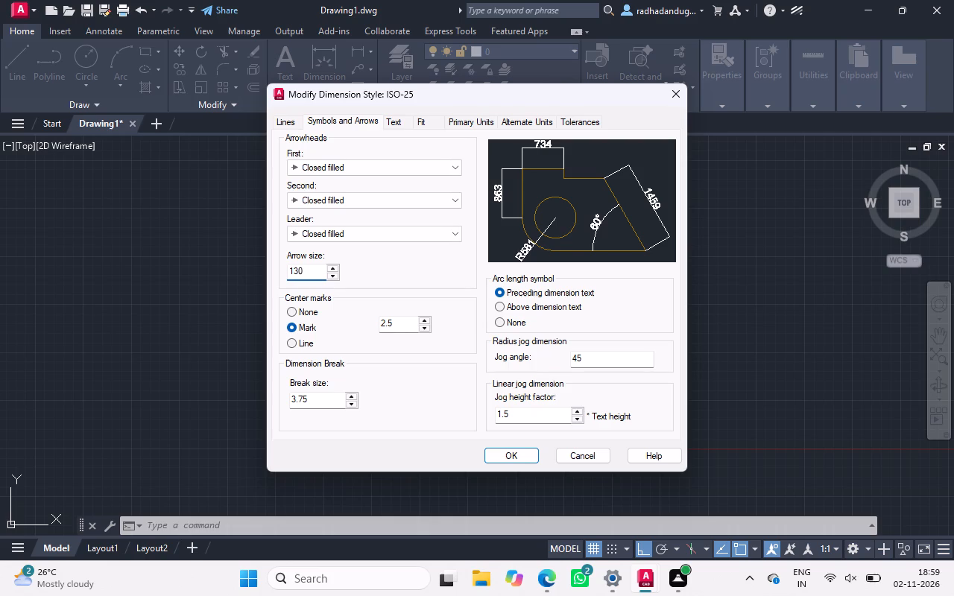
{"action": "key", "text": "Return"}
{"action": "left_click", "coordinate": [496, 454]}
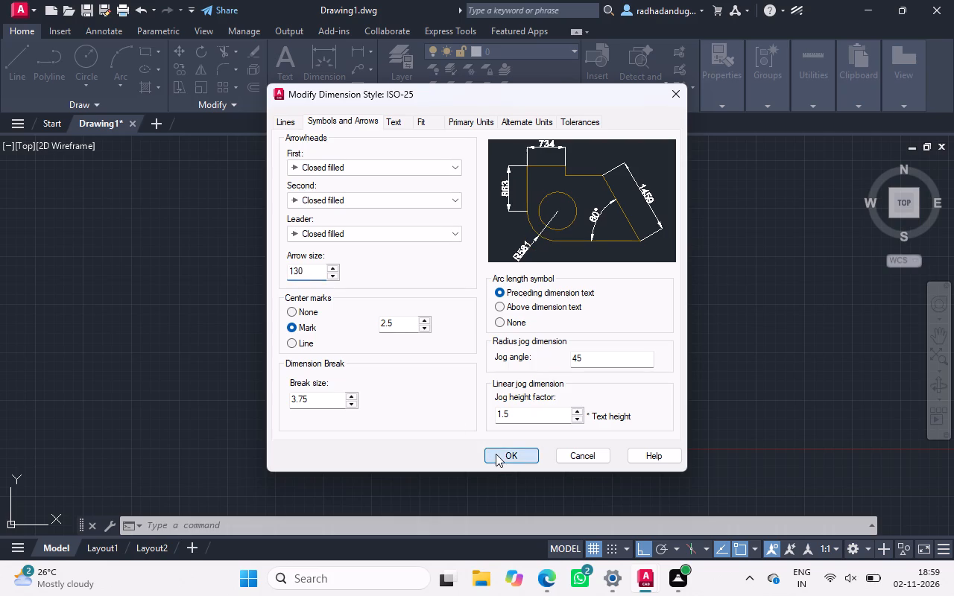
{"action": "left_click", "coordinate": [565, 402]}
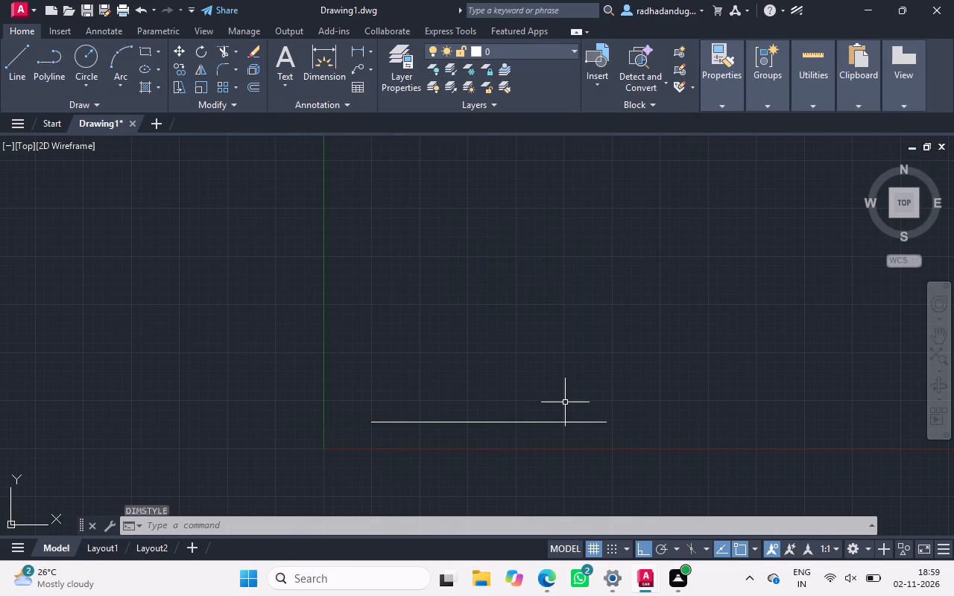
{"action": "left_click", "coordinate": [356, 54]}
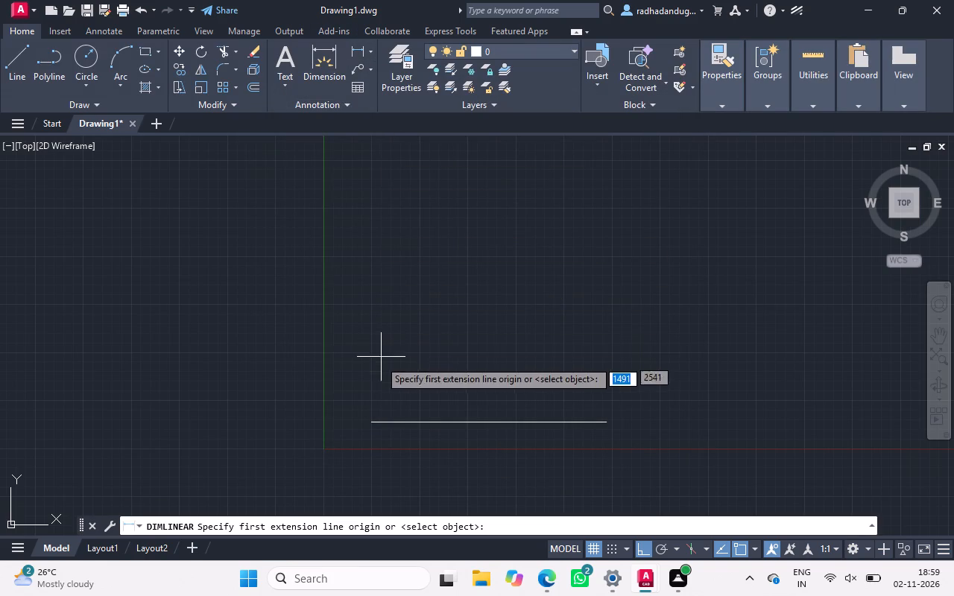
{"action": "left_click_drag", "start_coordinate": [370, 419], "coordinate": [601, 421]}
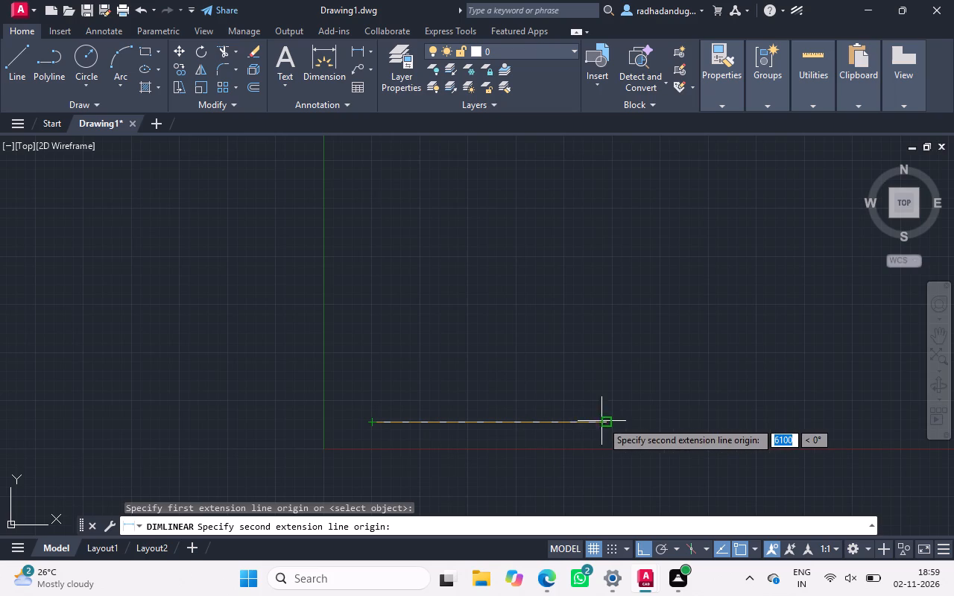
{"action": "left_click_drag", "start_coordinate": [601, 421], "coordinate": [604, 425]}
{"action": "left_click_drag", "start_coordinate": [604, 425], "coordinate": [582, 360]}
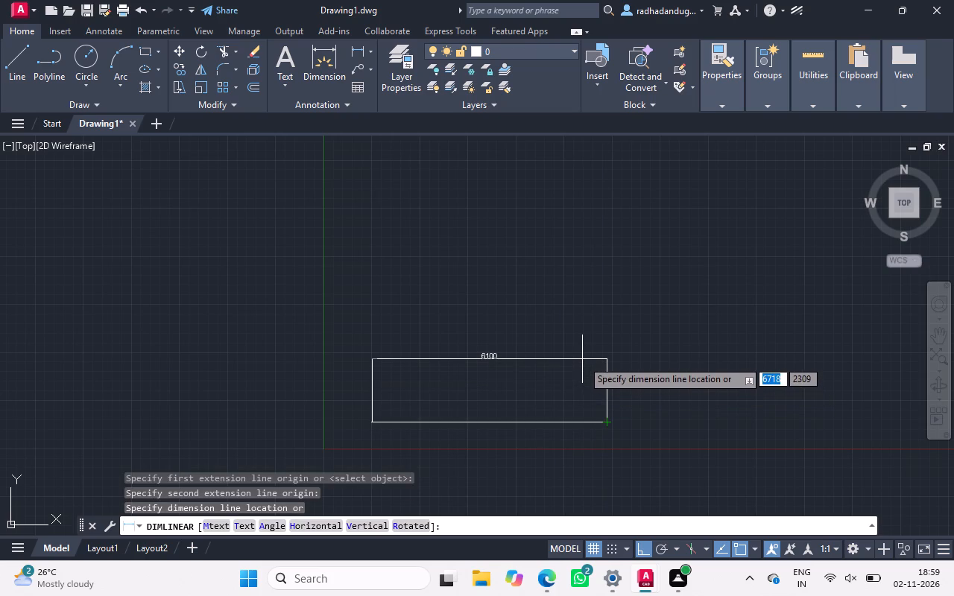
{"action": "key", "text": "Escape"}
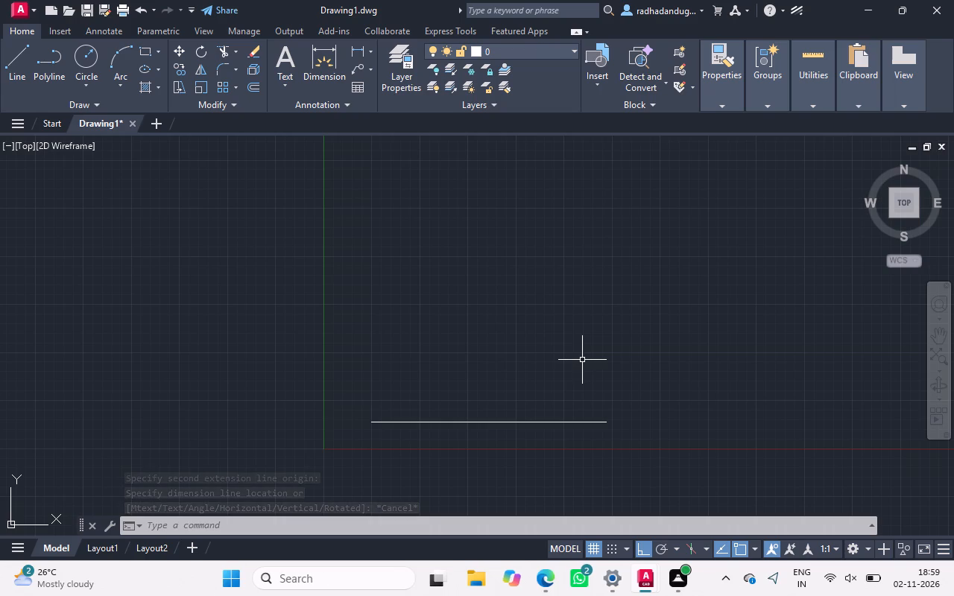
Close a rectangle on the base line by drawing lines from its left end 490 up, 6100 across, and down to its right end.
{"action": "type", "text": "L"}
{"action": "key", "text": "space"}
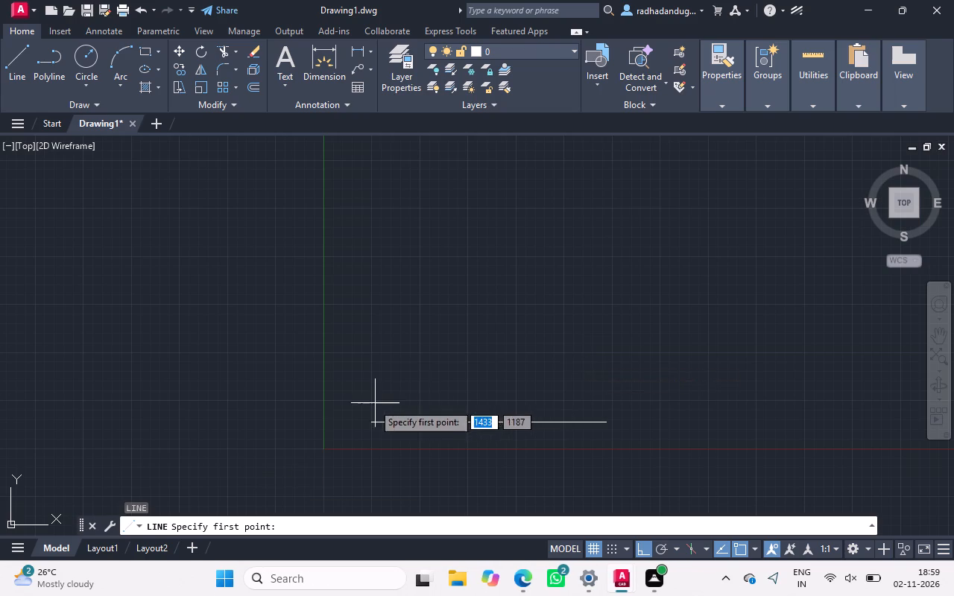
{"action": "left_click_drag", "start_coordinate": [368, 419], "coordinate": [373, 324]}
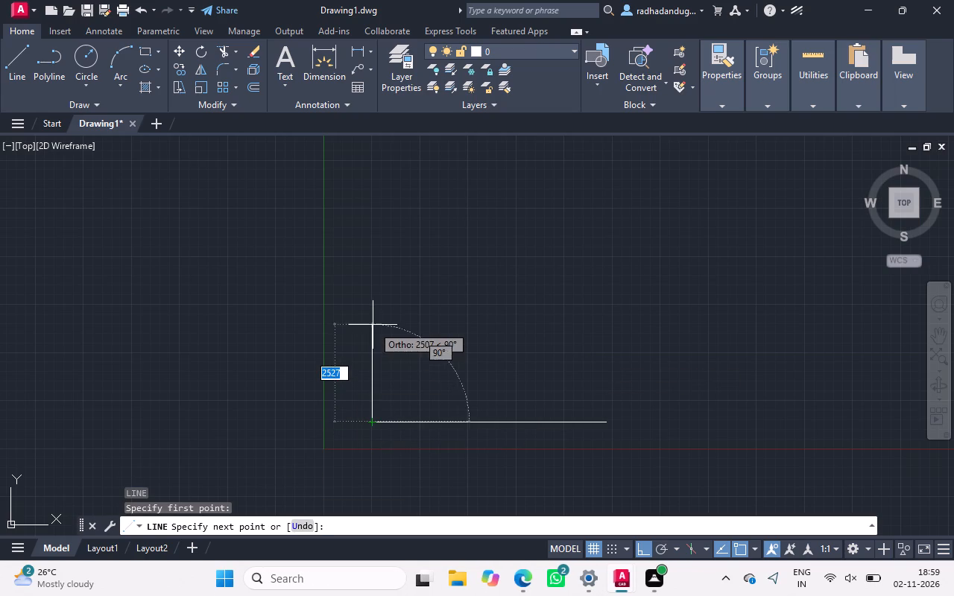
{"action": "left_click_drag", "start_coordinate": [373, 324], "coordinate": [372, 314]}
{"action": "key", "text": "4"}
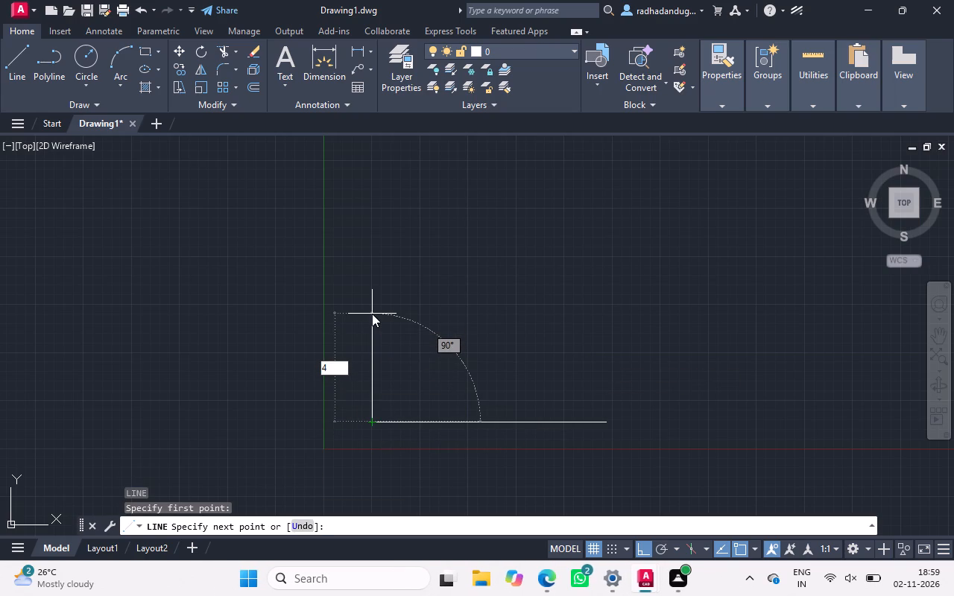
{"action": "type", "text": "90"}
{"action": "key", "text": "Return"}
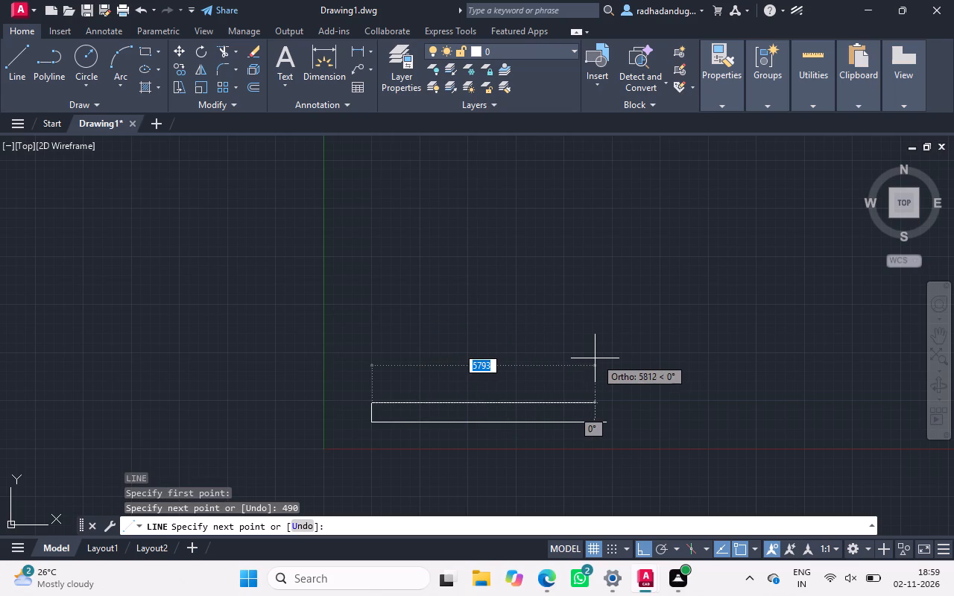
{"action": "type", "text": "6100"}
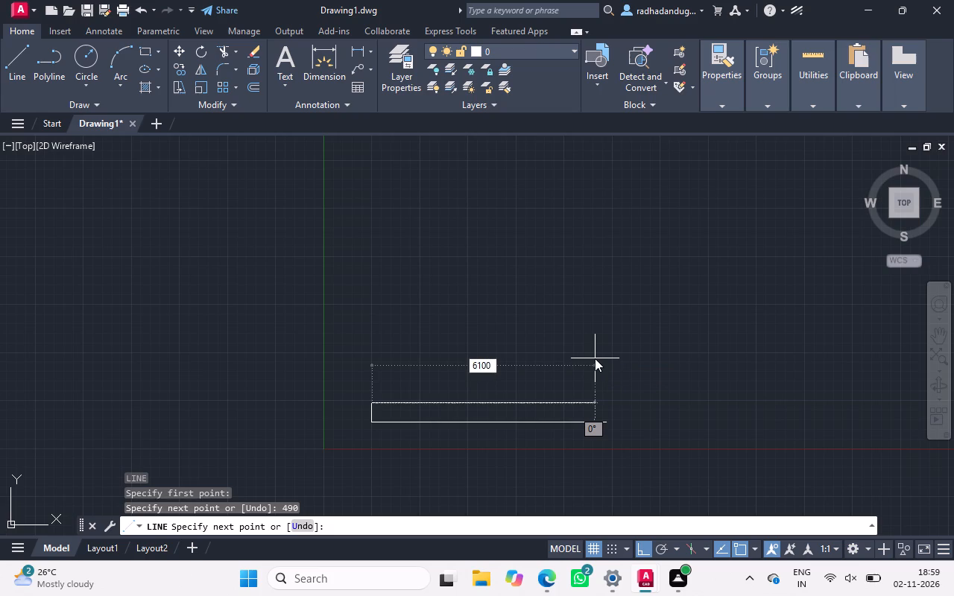
{"action": "key", "text": "space"}
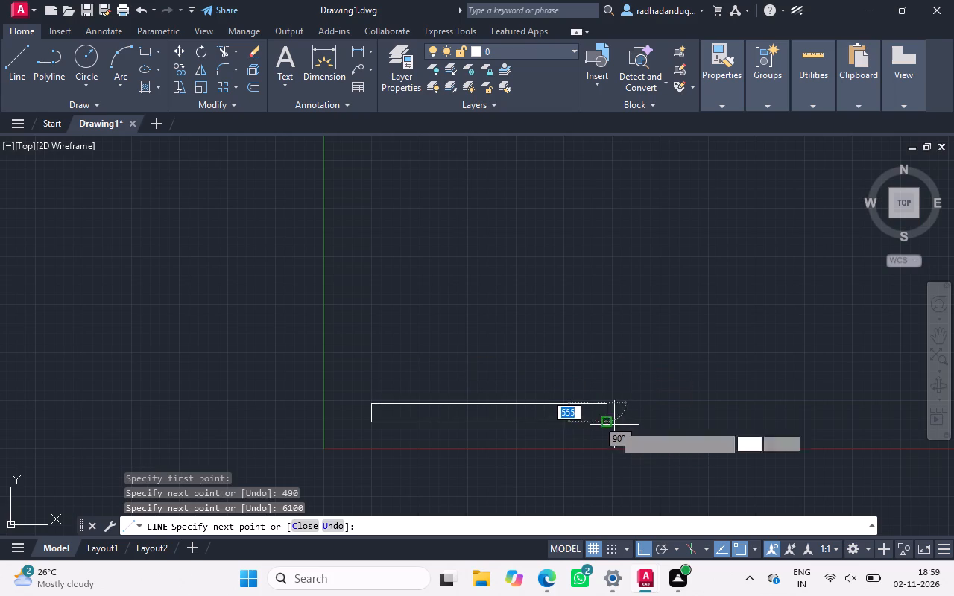
{"action": "left_click", "coordinate": [612, 422]}
{"action": "key", "text": "Escape"}
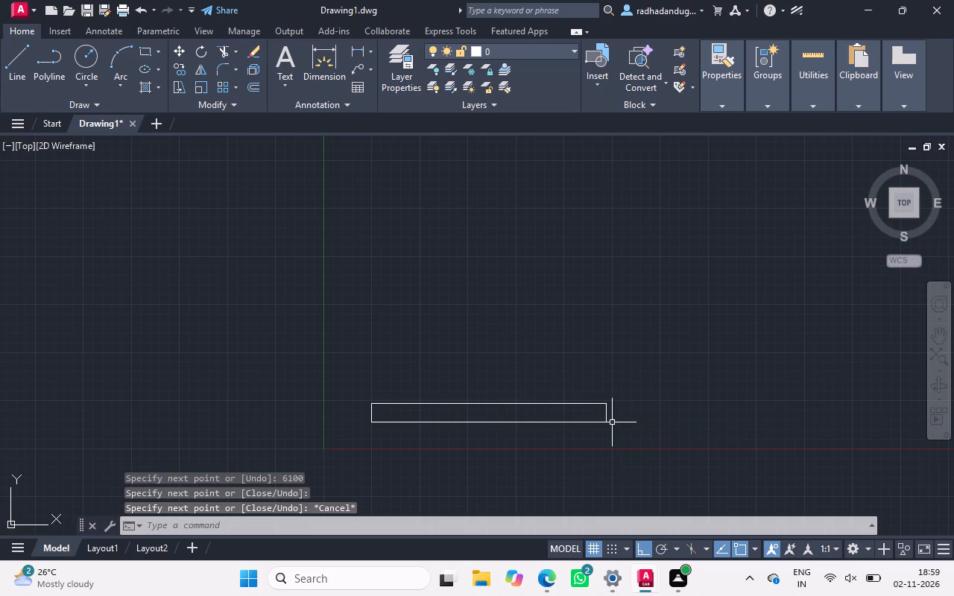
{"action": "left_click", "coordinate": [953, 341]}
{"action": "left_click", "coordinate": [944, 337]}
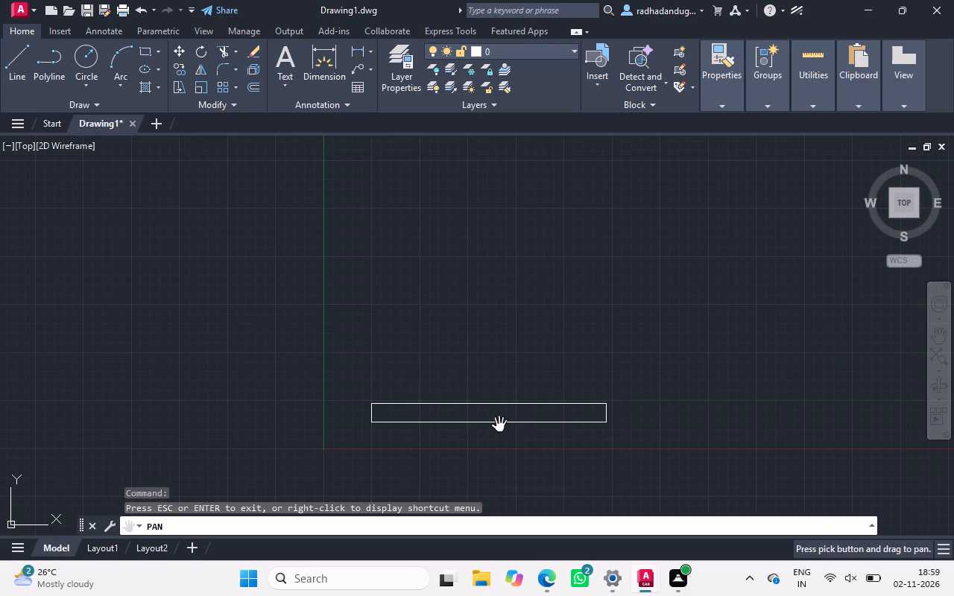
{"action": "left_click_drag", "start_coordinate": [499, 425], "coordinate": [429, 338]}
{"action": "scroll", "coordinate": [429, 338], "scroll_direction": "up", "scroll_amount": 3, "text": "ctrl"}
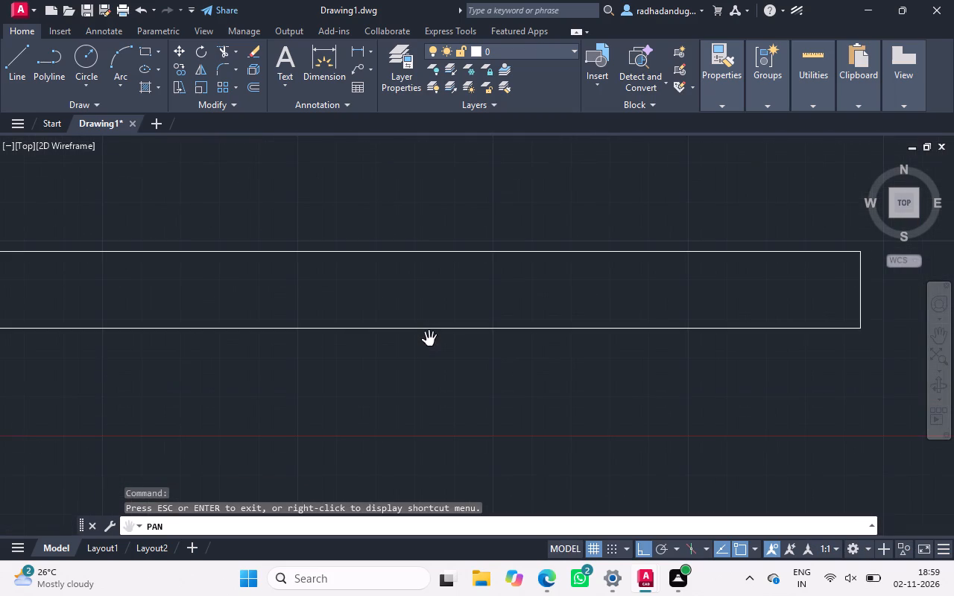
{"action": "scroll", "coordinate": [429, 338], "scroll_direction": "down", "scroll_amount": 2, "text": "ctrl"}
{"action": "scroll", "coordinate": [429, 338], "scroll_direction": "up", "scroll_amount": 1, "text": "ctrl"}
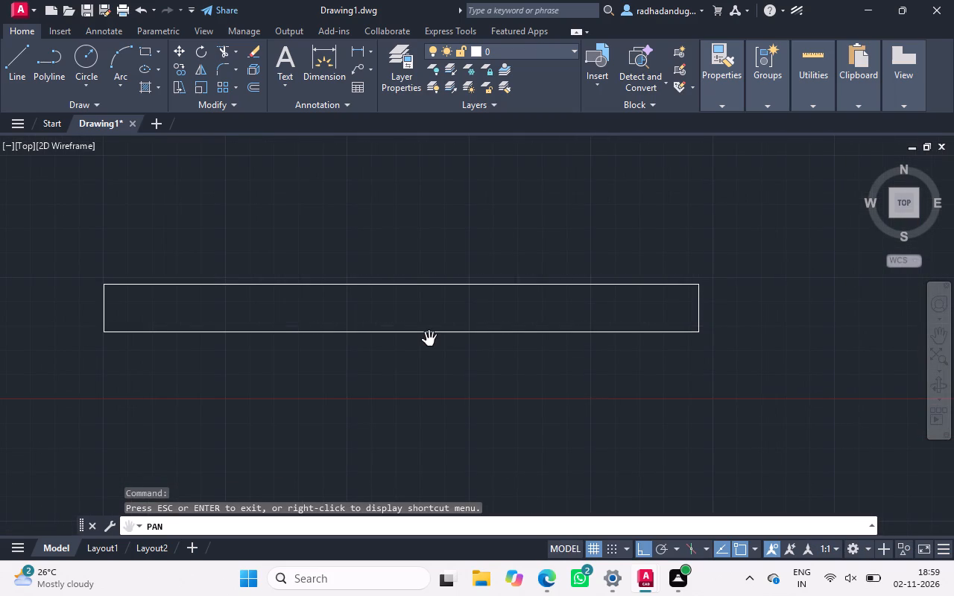
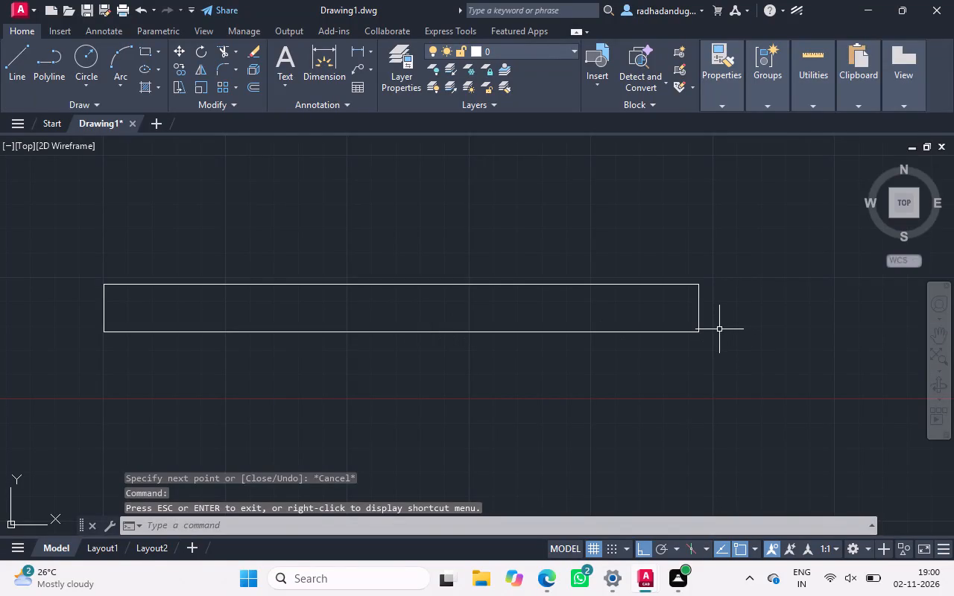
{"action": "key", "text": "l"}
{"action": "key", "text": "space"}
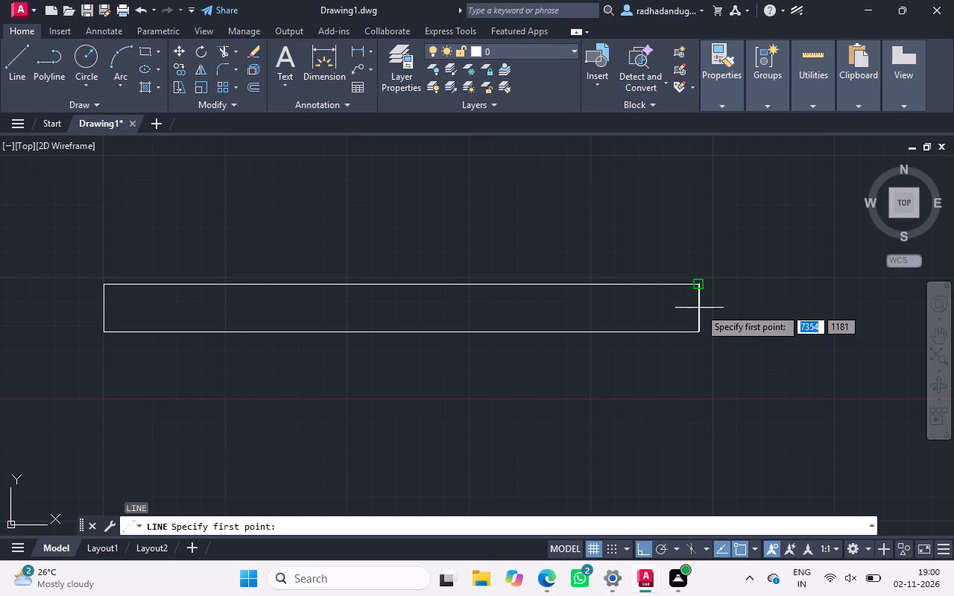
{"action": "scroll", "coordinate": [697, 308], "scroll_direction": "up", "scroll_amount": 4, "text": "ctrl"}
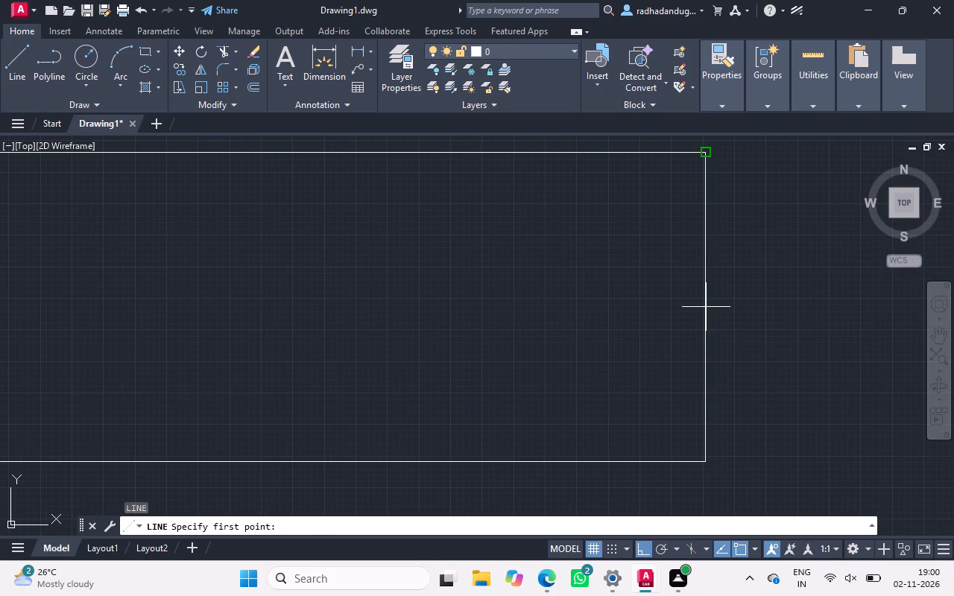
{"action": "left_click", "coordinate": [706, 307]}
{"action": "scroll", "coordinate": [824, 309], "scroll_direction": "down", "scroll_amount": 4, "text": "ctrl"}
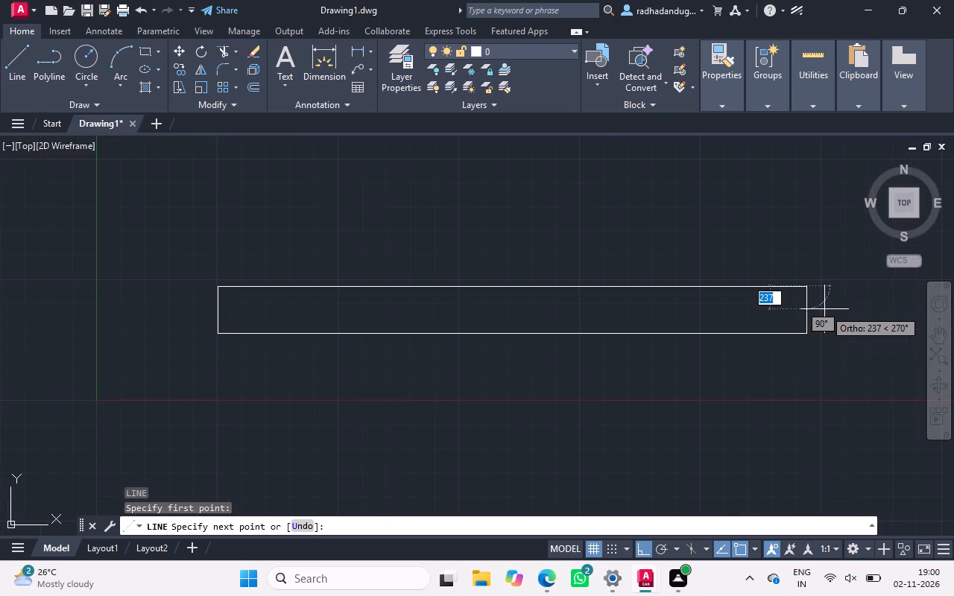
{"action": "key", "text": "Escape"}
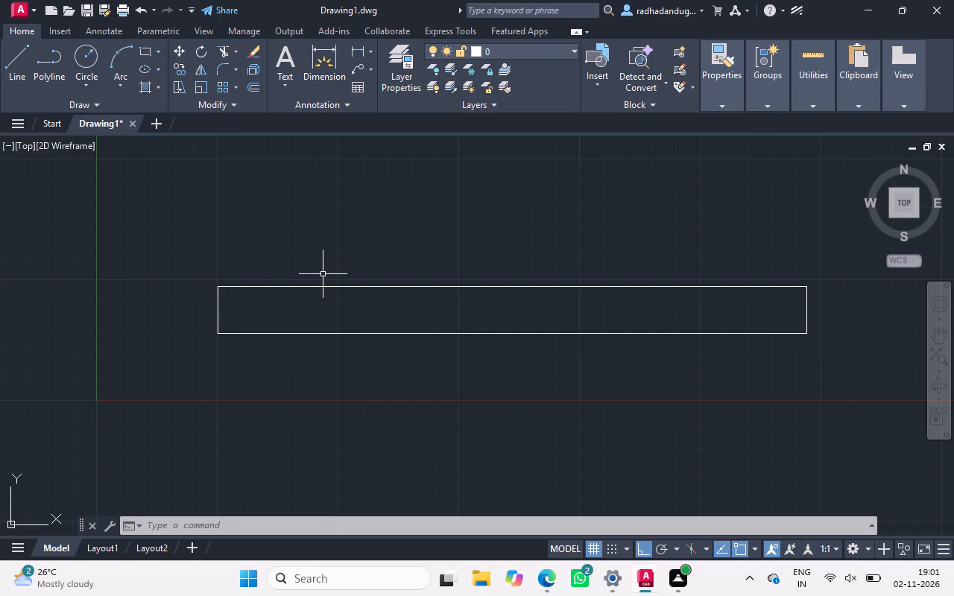
Offset the rectangle's top edge 245 downward to create a horizontal centre line inside it.
{"action": "key", "text": "o"}
{"action": "key", "text": "Return"}
{"action": "key", "text": "Return"}
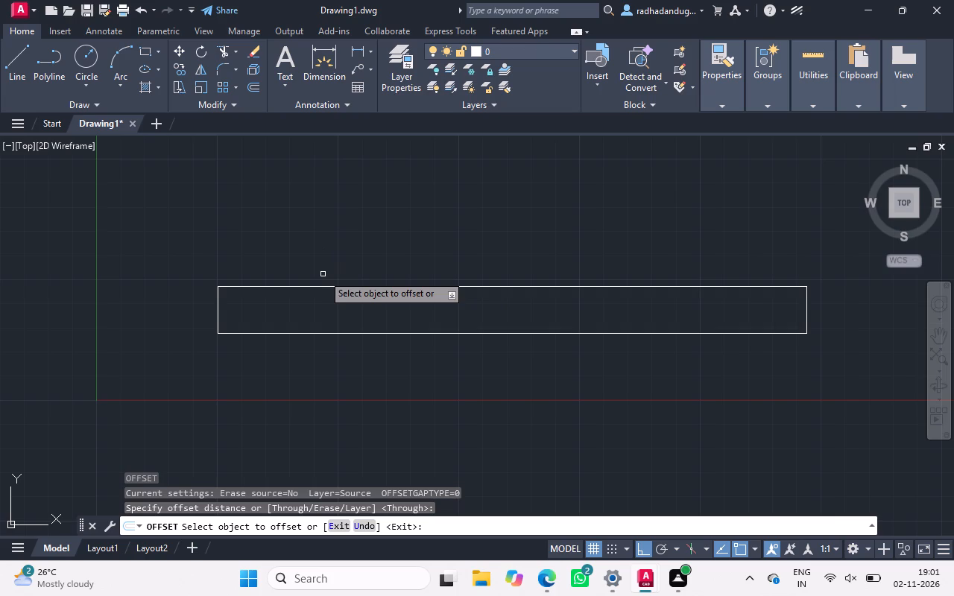
{"action": "left_click_drag", "start_coordinate": [329, 286], "coordinate": [329, 305]}
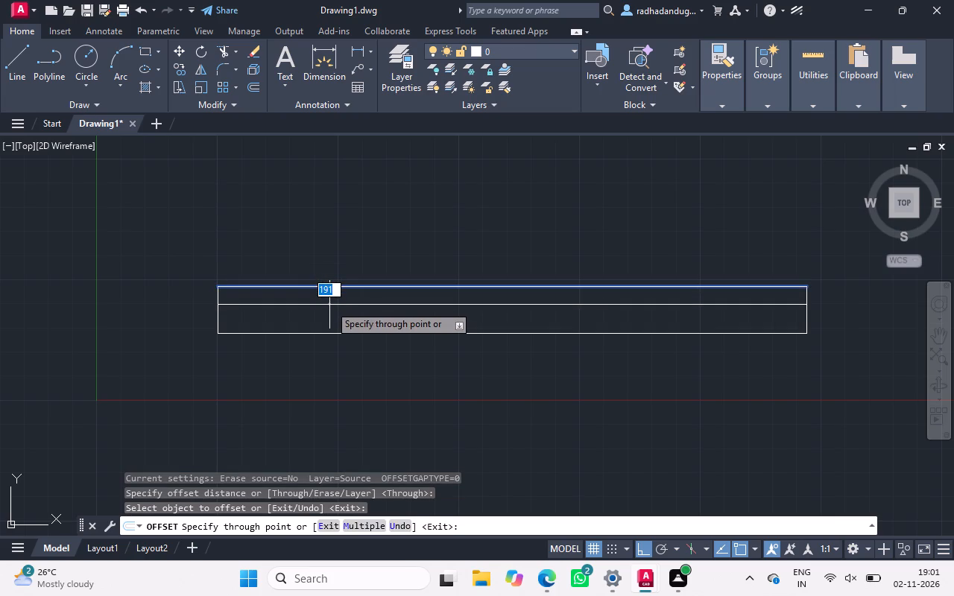
{"action": "key", "text": "2"}
{"action": "type", "text": "45"}
{"action": "key", "text": "Return"}
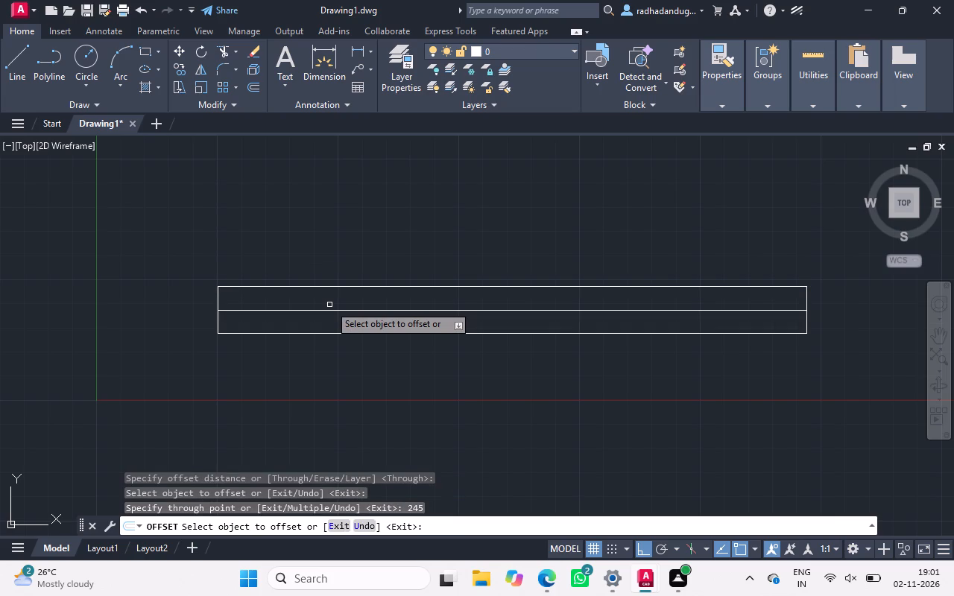
{"action": "key", "text": "Escape"}
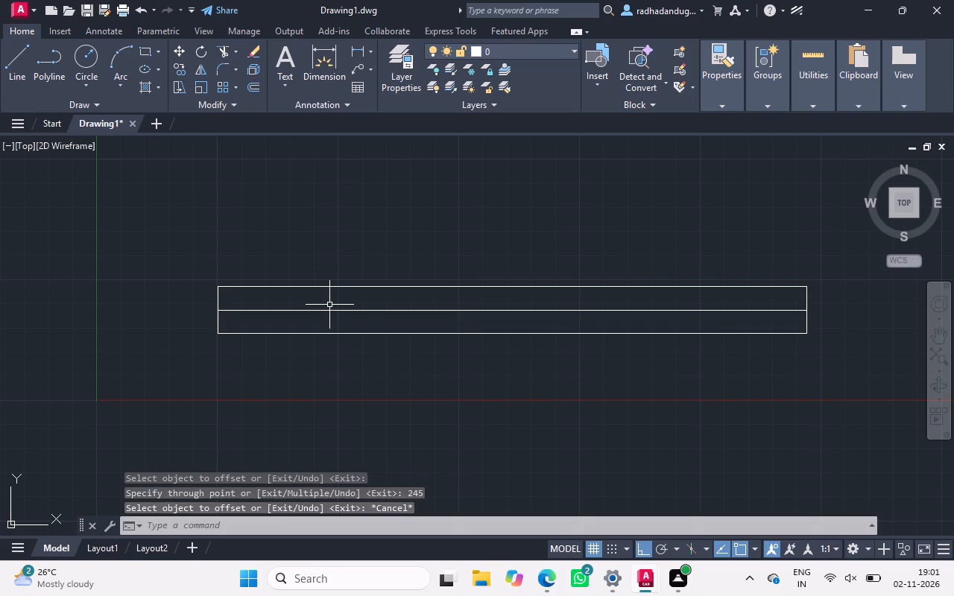
From the centre line's left end, draw lines 250 outward, about 971 down, 500 across, and back up past the rectangle's bottom edge.
{"action": "key", "text": "l"}
{"action": "key", "text": "Return"}
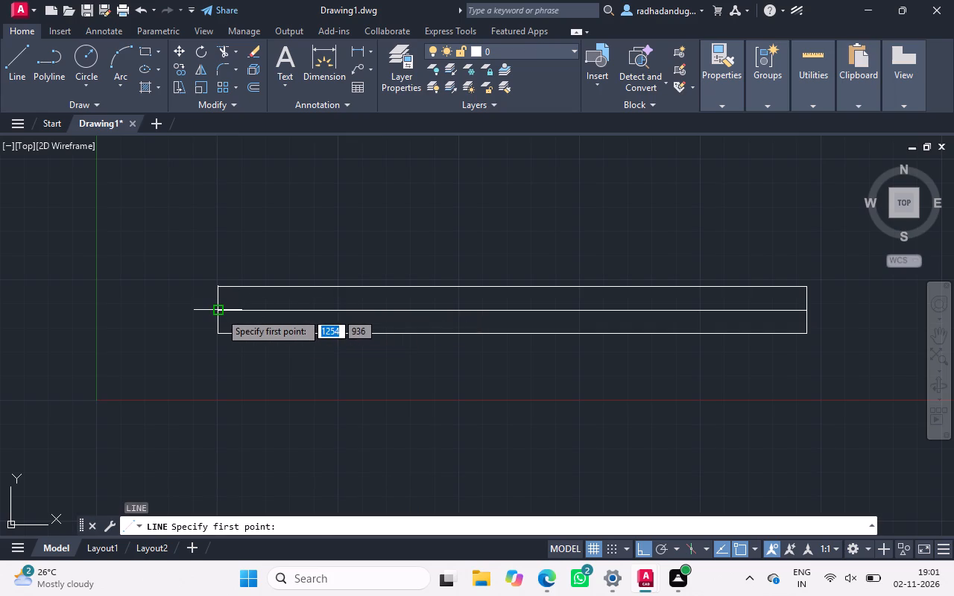
{"action": "left_click_drag", "start_coordinate": [220, 312], "coordinate": [180, 320]}
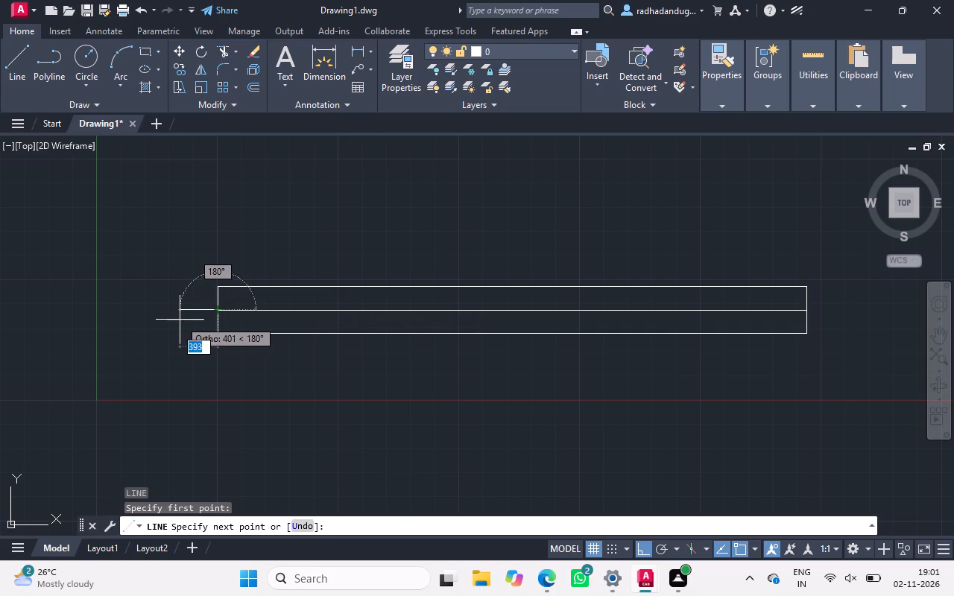
{"action": "left_click_drag", "start_coordinate": [180, 320], "coordinate": [192, 324]}
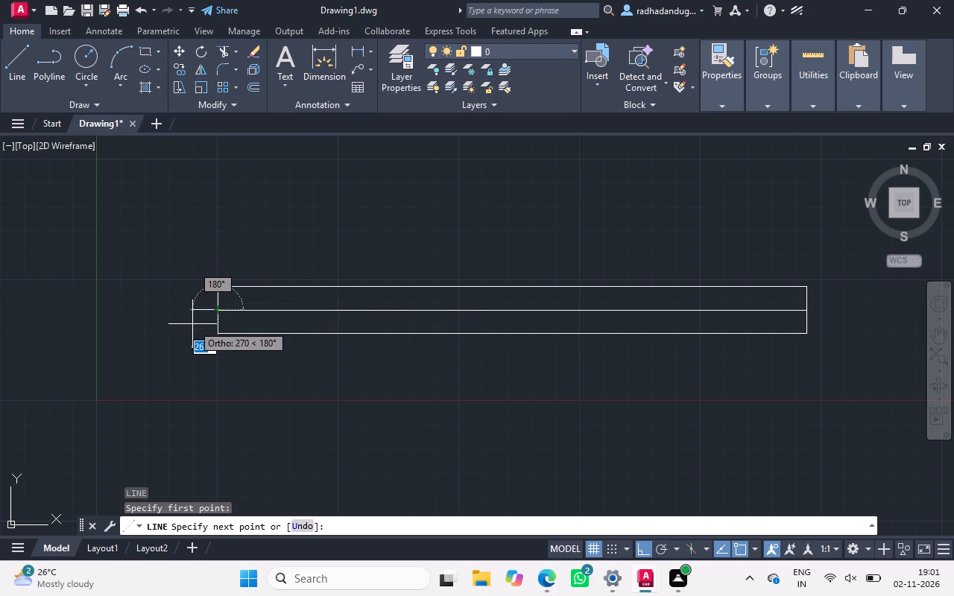
{"action": "left_click_drag", "start_coordinate": [192, 324], "coordinate": [195, 325]}
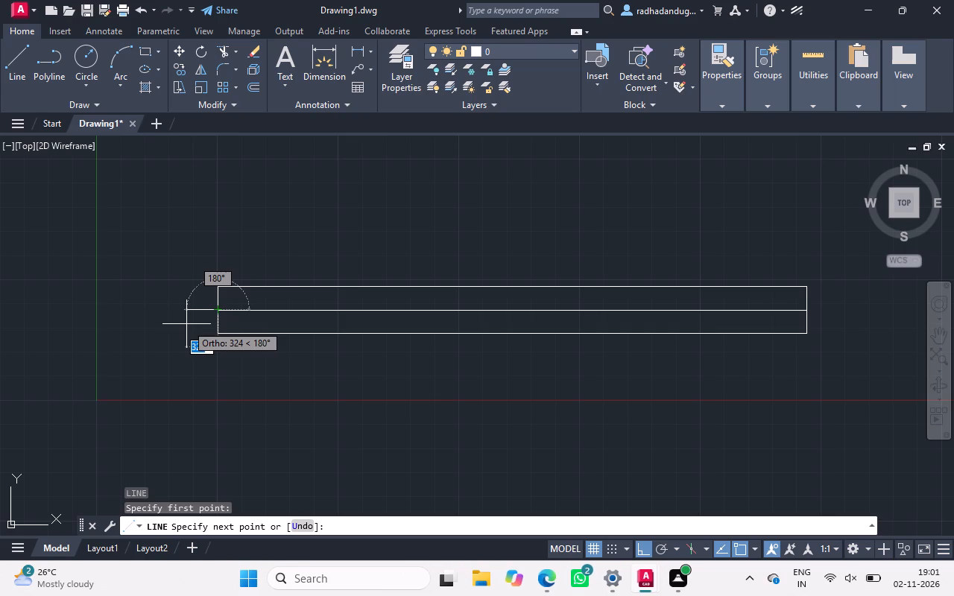
{"action": "key", "text": "2"}
{"action": "type", "text": "50"}
{"action": "key", "text": "Return"}
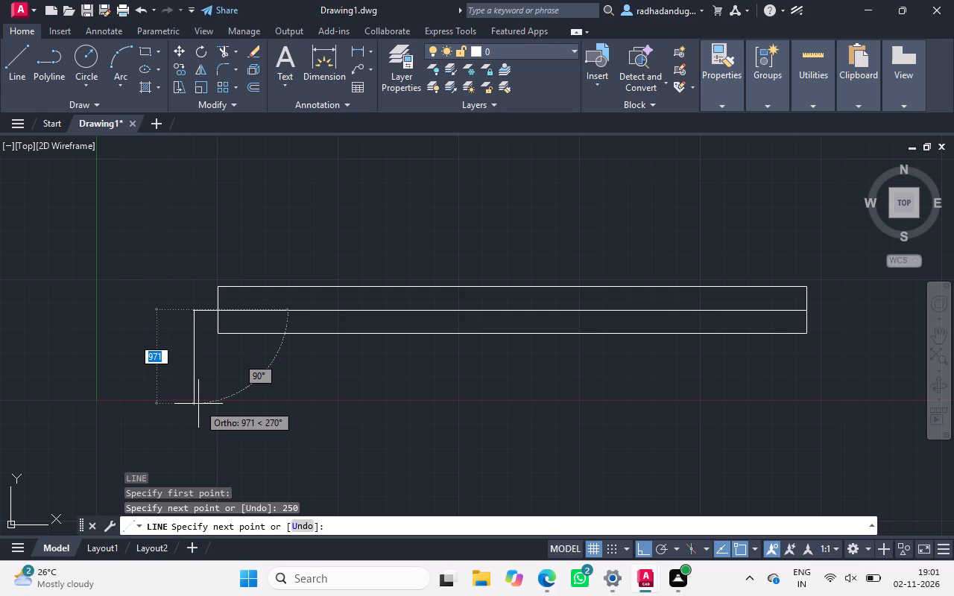
{"action": "left_click", "coordinate": [198, 404]}
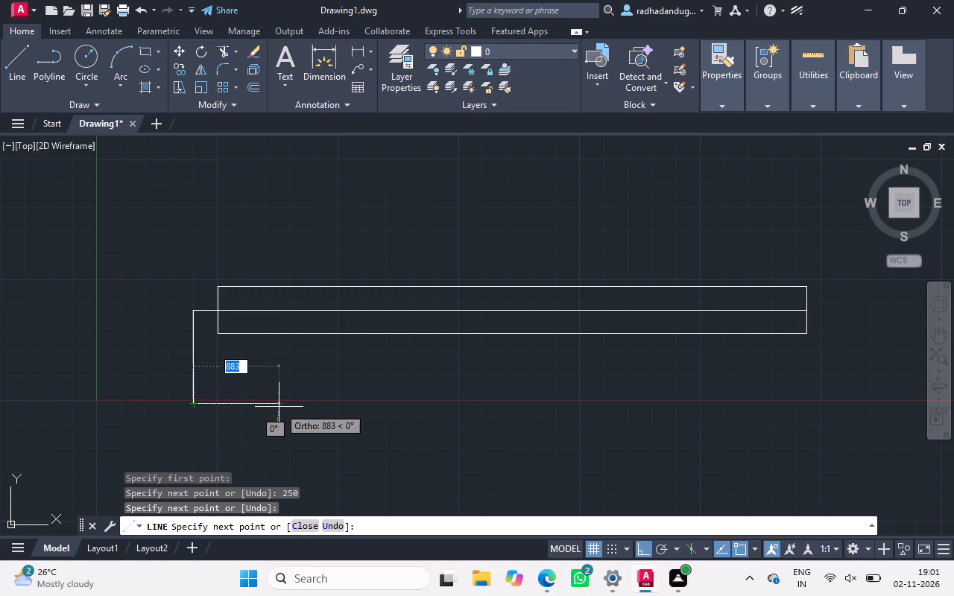
{"action": "key", "text": "5"}
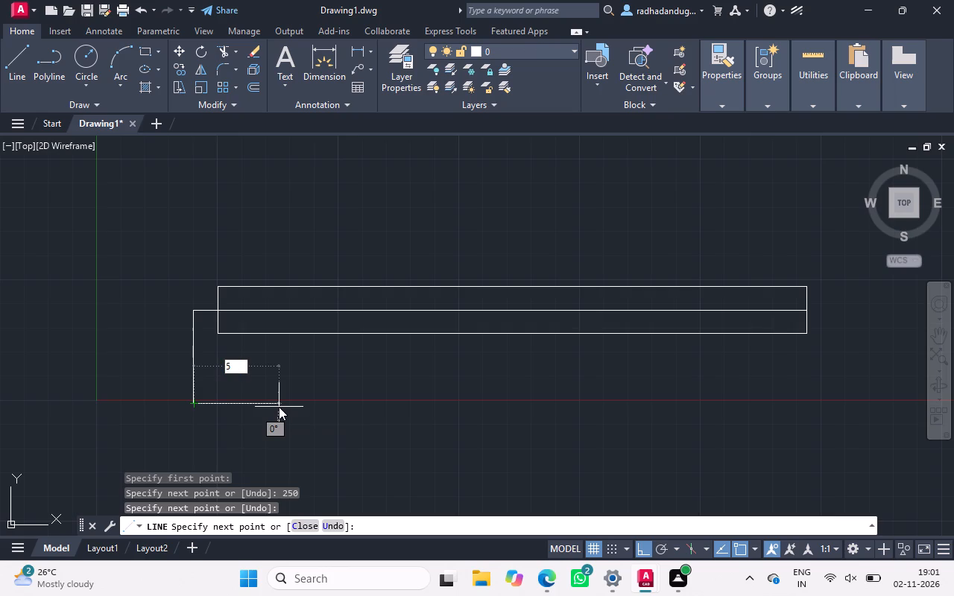
{"action": "type", "text": "00"}
{"action": "key", "text": "Return"}
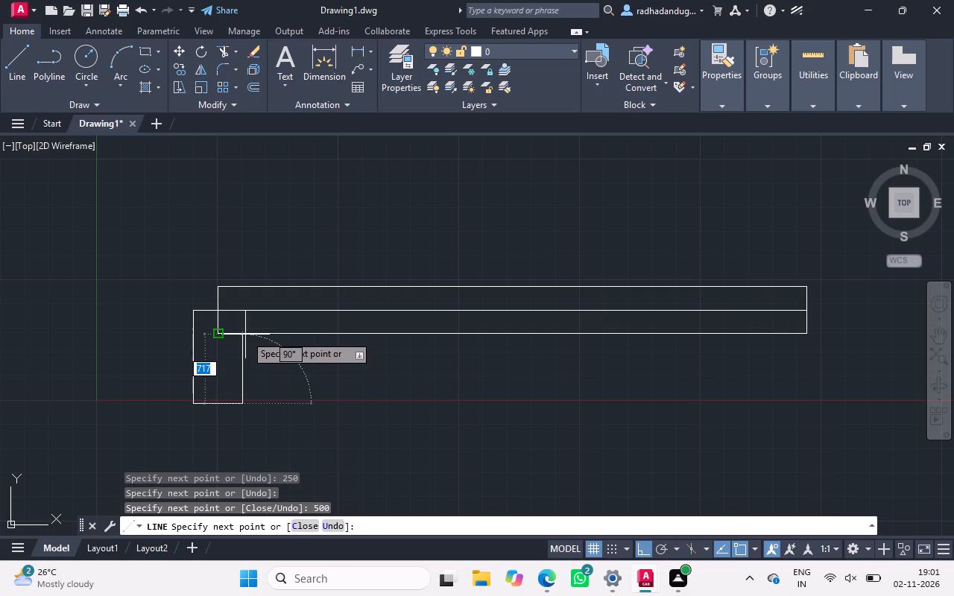
{"action": "scroll", "coordinate": [245, 334], "scroll_direction": "up", "scroll_amount": 3, "text": "ctrl"}
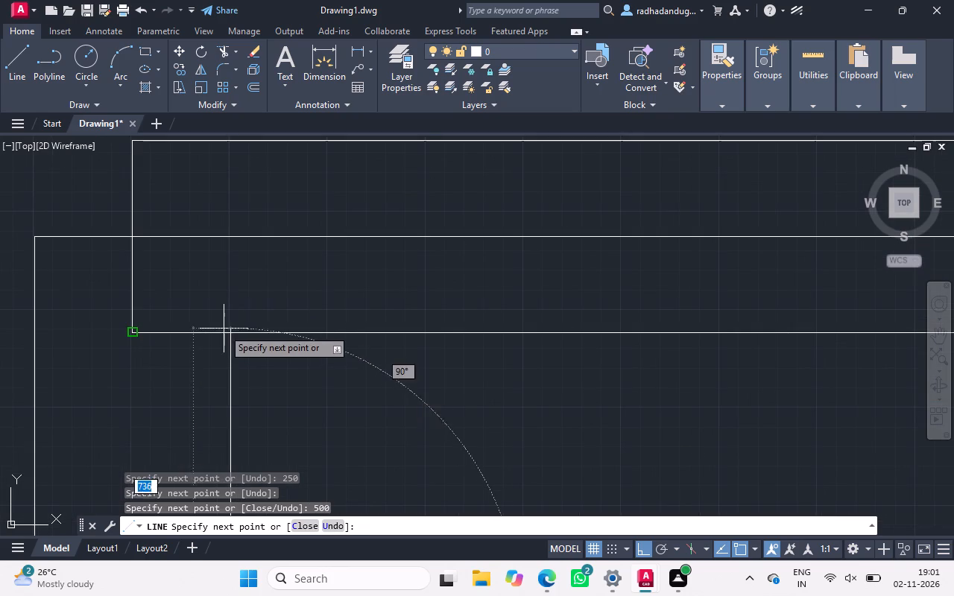
{"action": "scroll", "coordinate": [247, 329], "scroll_direction": "up", "scroll_amount": 4, "text": "ctrl"}
{"action": "scroll", "coordinate": [247, 329], "scroll_direction": "down", "scroll_amount": 2, "text": "ctrl"}
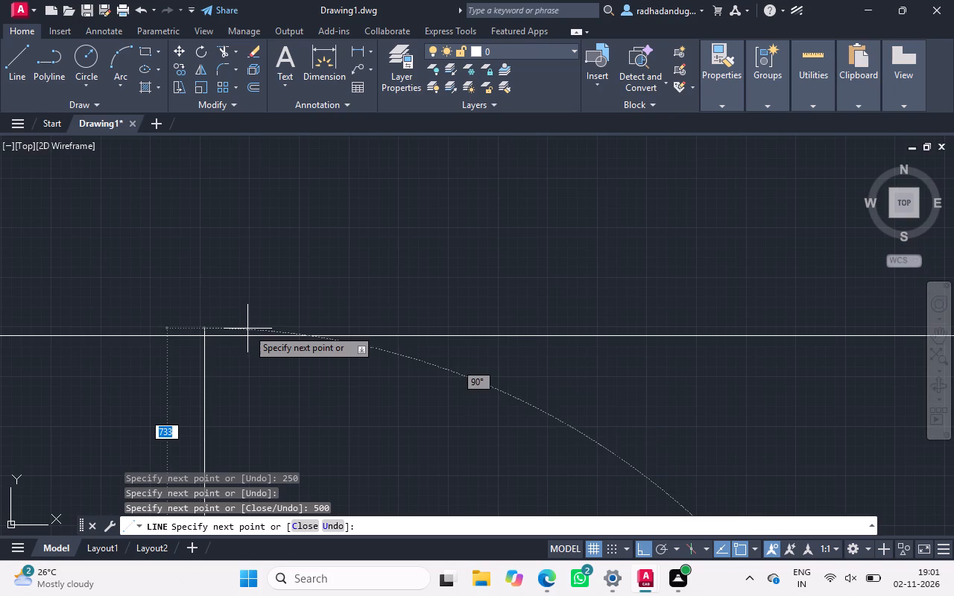
{"action": "left_click", "coordinate": [249, 282]}
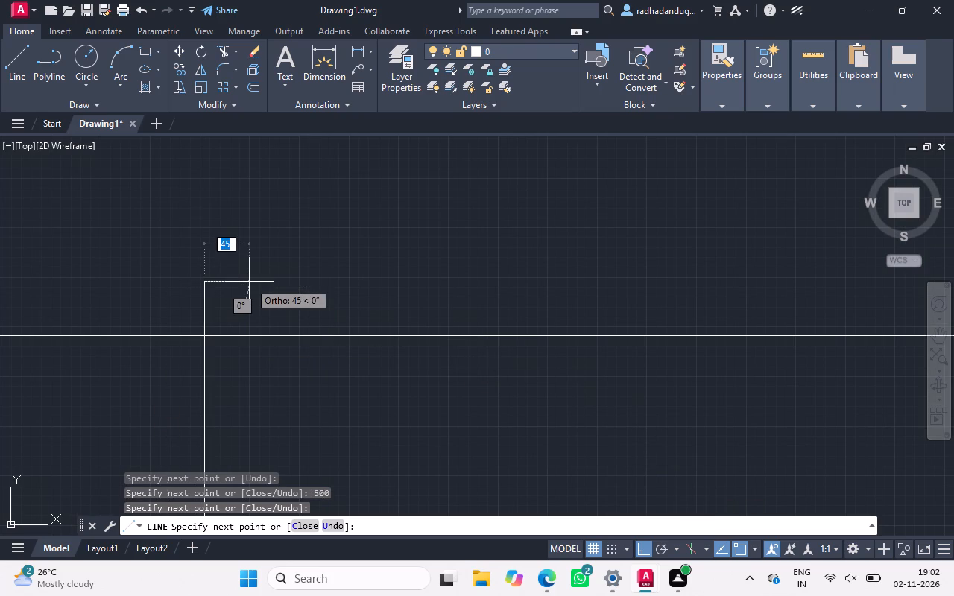
{"action": "key", "text": "Escape"}
Trim the left leg's inner vertical line where it extends above the rectangle's bottom edge.
{"action": "type", "text": "TR"}
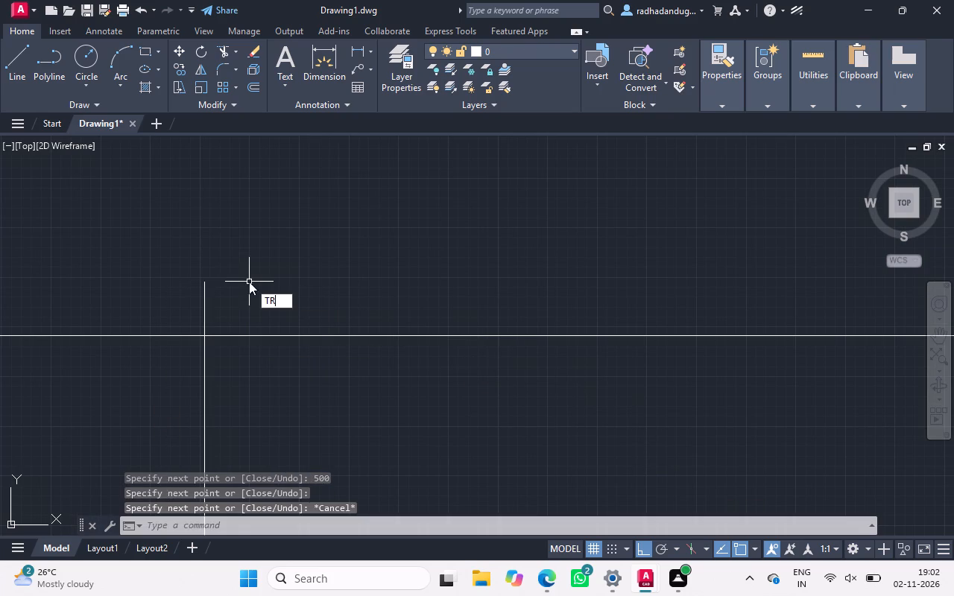
{"action": "key", "text": "Return"}
{"action": "key", "text": "Return"}
{"action": "left_click_drag", "start_coordinate": [249, 296], "coordinate": [187, 298]}
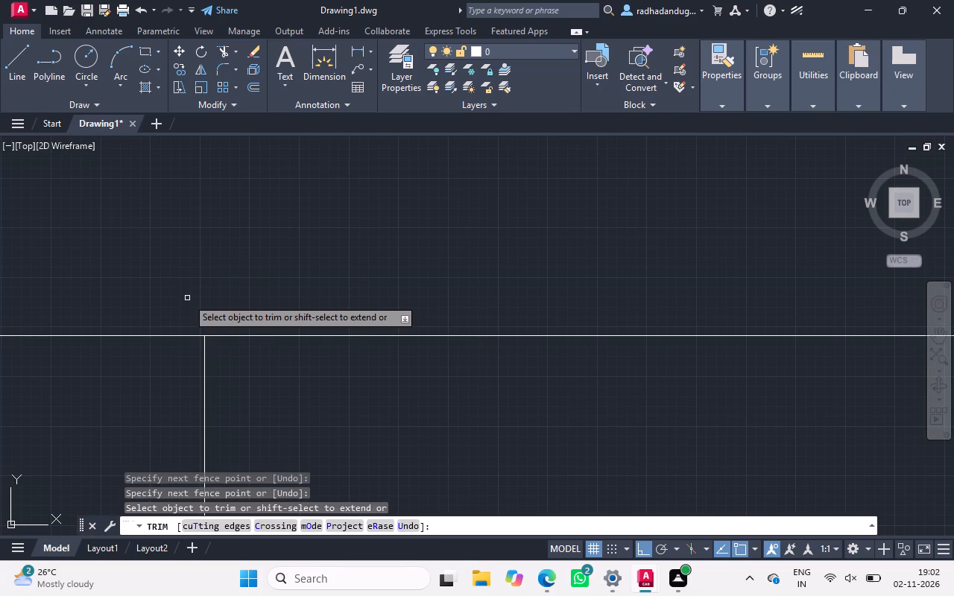
{"action": "scroll", "coordinate": [187, 298], "scroll_direction": "down", "scroll_amount": 5, "text": "ctrl"}
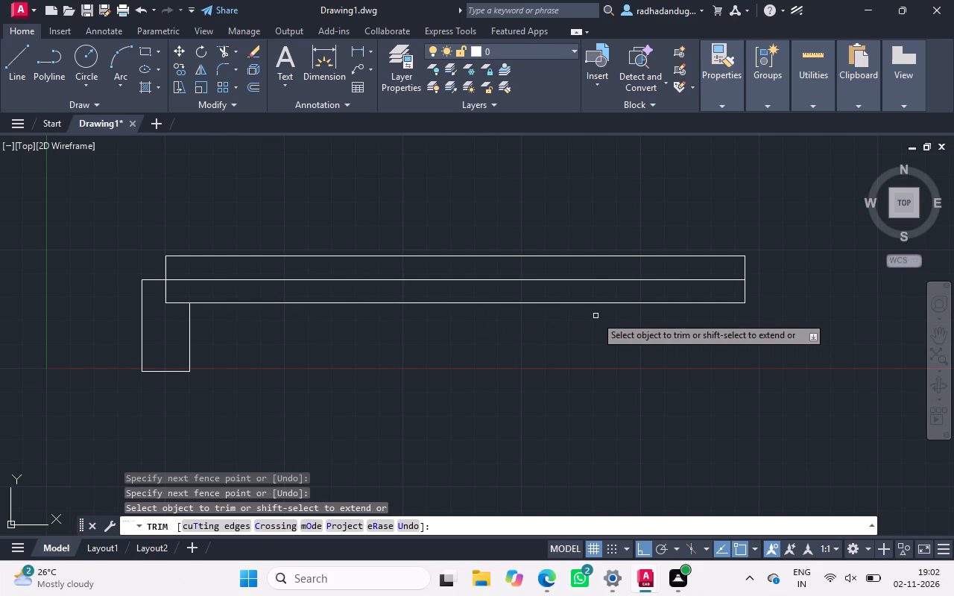
{"action": "type", "text": "L"}
{"action": "key", "text": "space"}
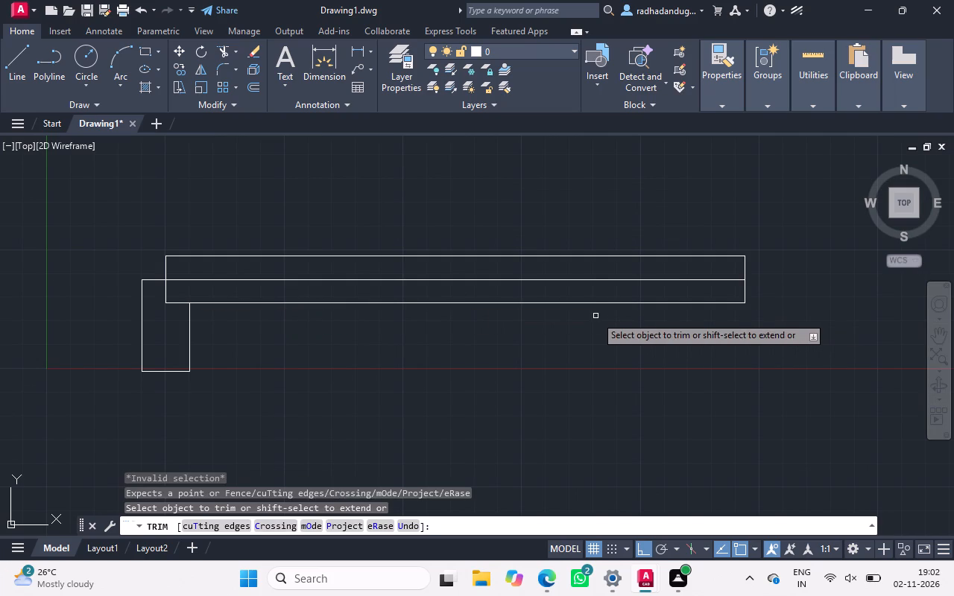
{"action": "key", "text": "Escape"}
{"action": "key", "text": "Escape"}
{"action": "key", "text": "Escape"}
{"action": "key", "text": "Escape"}
{"action": "key", "text": "Escape"}
{"action": "key", "text": "Escape"}
{"action": "key", "text": "Escape"}
{"action": "key", "text": "Escape"}
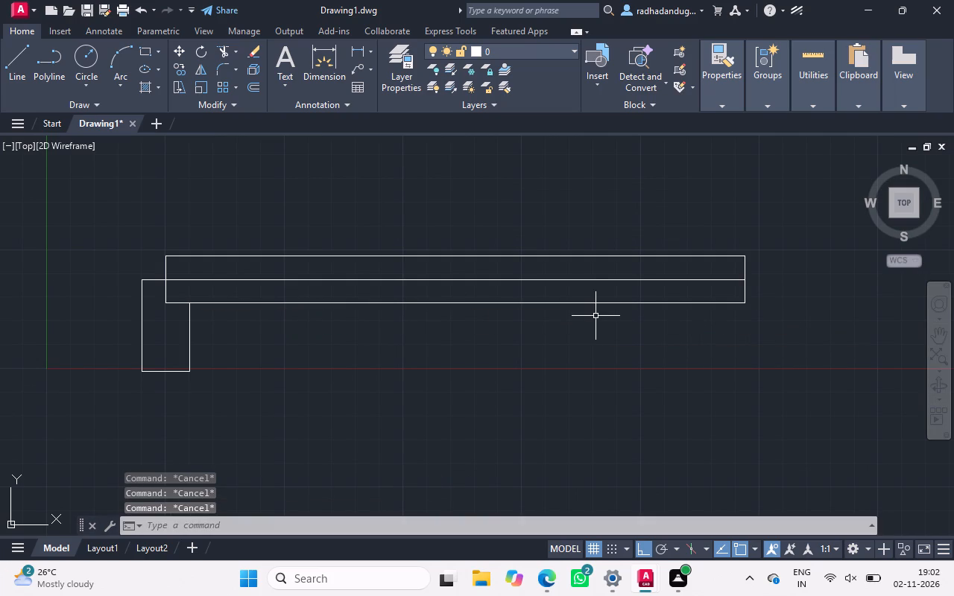
Draw a horizontal line 250 long outward from the centre line's right end.
{"action": "type", "text": "L"}
{"action": "key", "text": "space"}
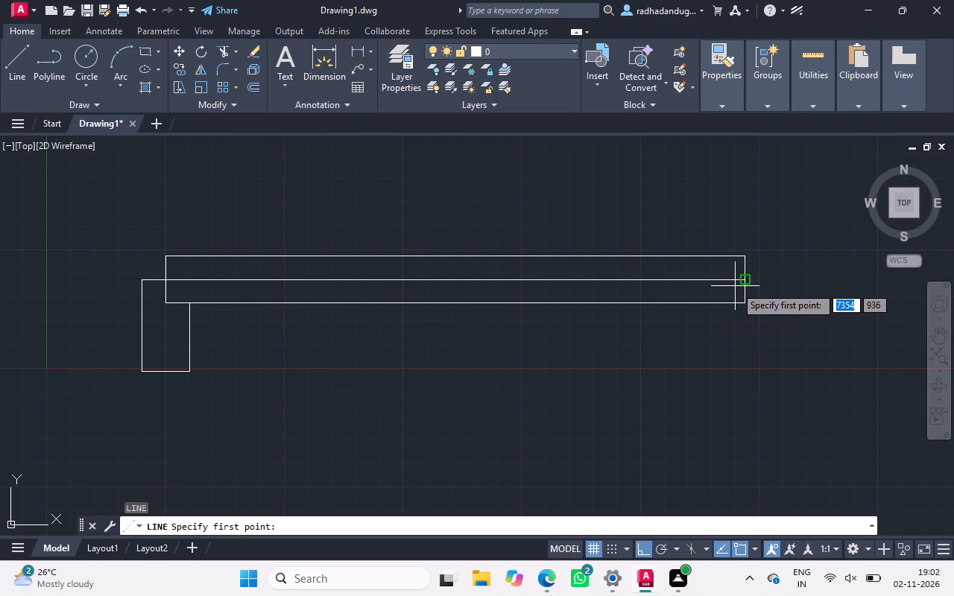
{"action": "left_click_drag", "start_coordinate": [748, 284], "coordinate": [783, 286]}
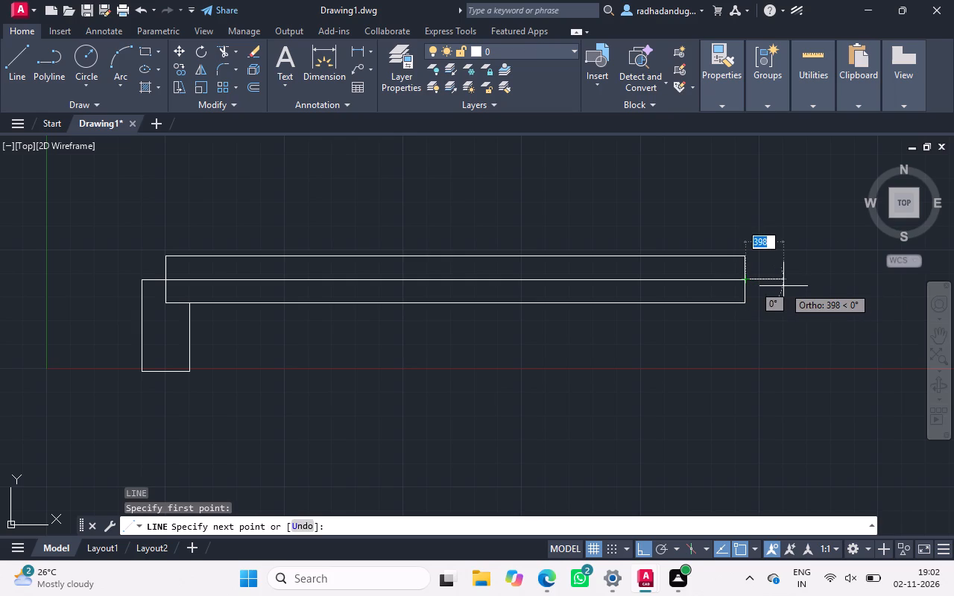
{"action": "key", "text": "2"}
{"action": "key", "text": "5"}
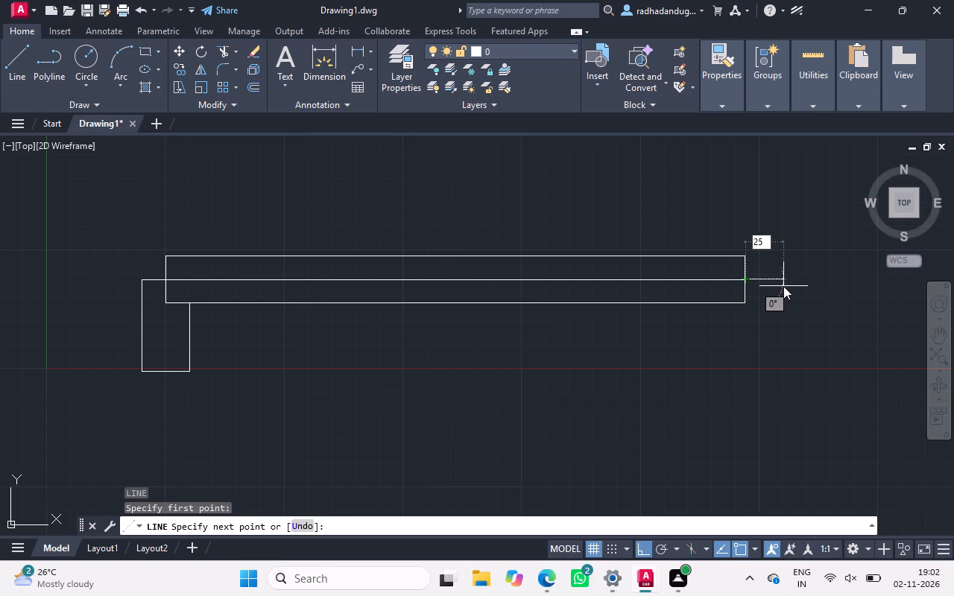
{"action": "key", "text": "0"}
{"action": "key", "text": "Return"}
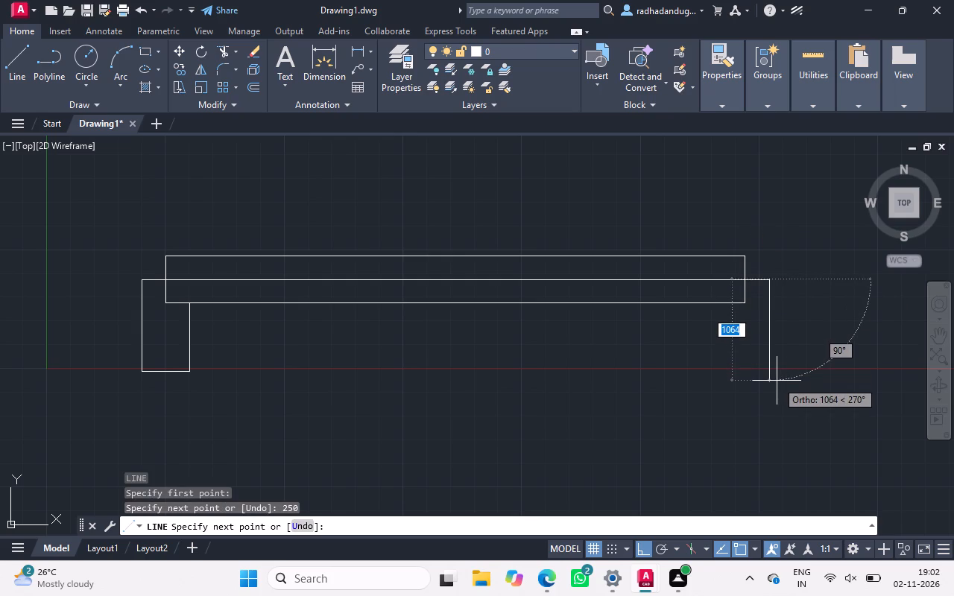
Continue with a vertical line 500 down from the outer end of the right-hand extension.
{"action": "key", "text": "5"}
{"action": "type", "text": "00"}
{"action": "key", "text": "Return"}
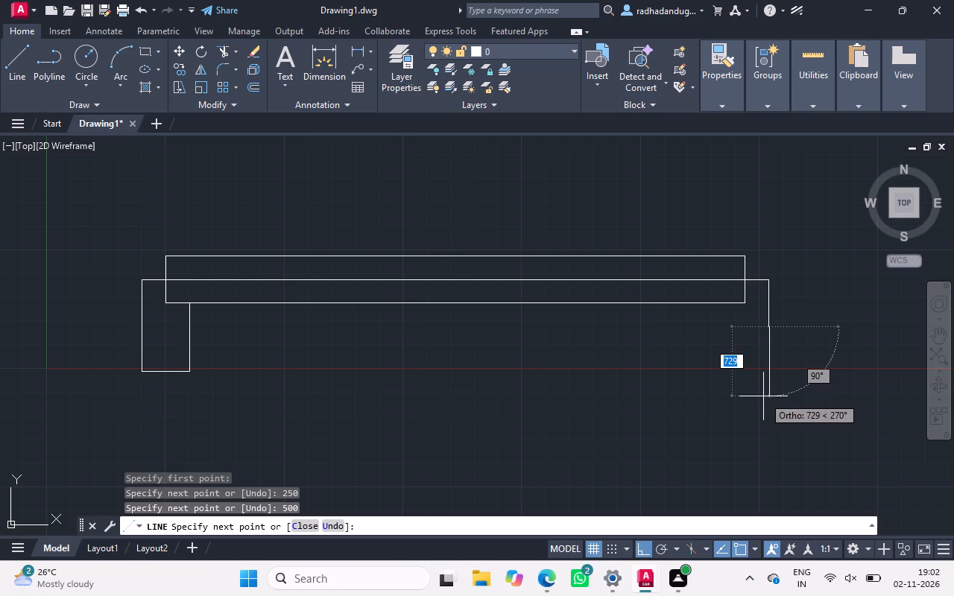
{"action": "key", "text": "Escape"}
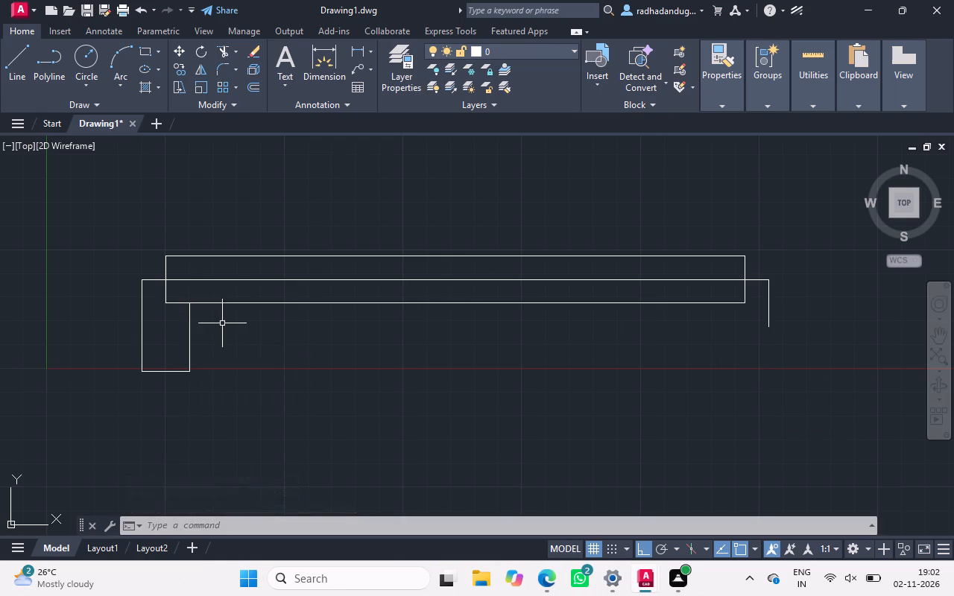
Copy the left leg's inner vertical line to the clipboard.
{"action": "left_click", "coordinate": [189, 343]}
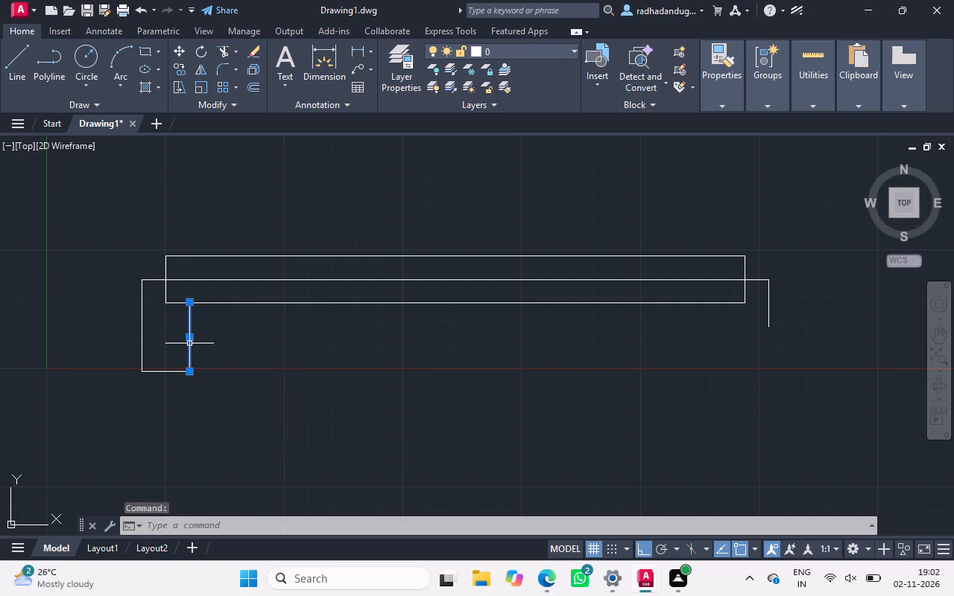
{"action": "key", "text": "ctrl+c"}
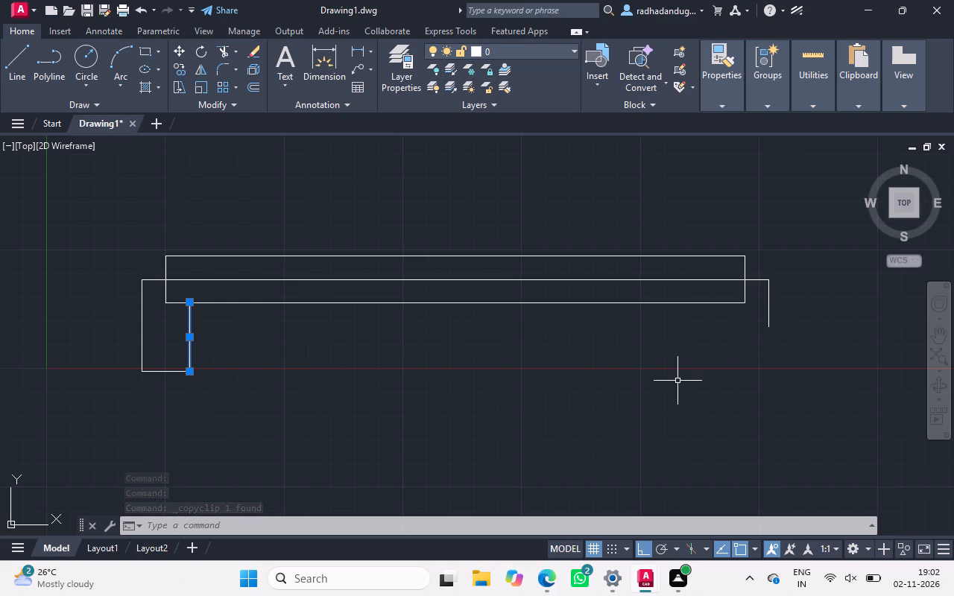
{"action": "key", "text": "Escape"}
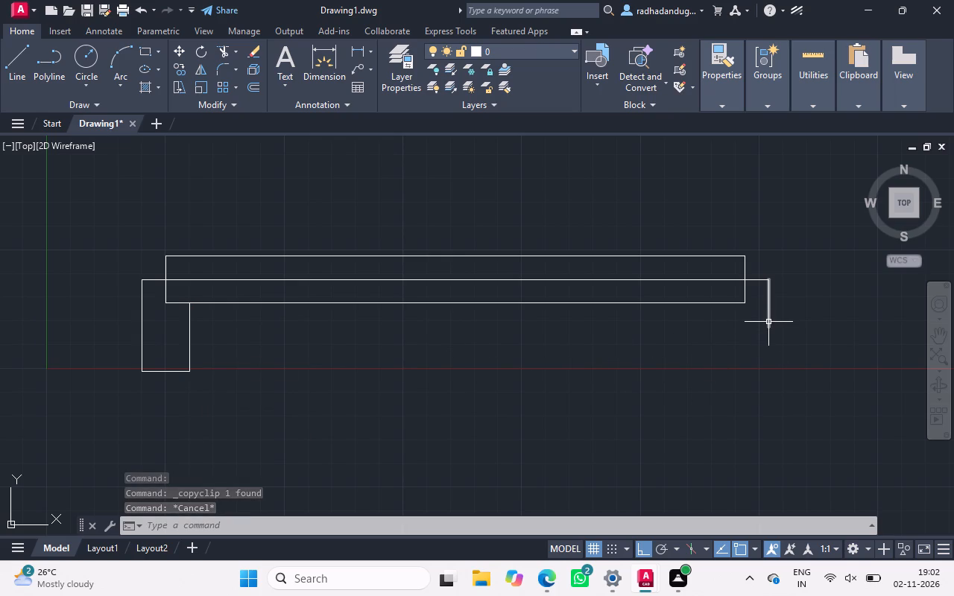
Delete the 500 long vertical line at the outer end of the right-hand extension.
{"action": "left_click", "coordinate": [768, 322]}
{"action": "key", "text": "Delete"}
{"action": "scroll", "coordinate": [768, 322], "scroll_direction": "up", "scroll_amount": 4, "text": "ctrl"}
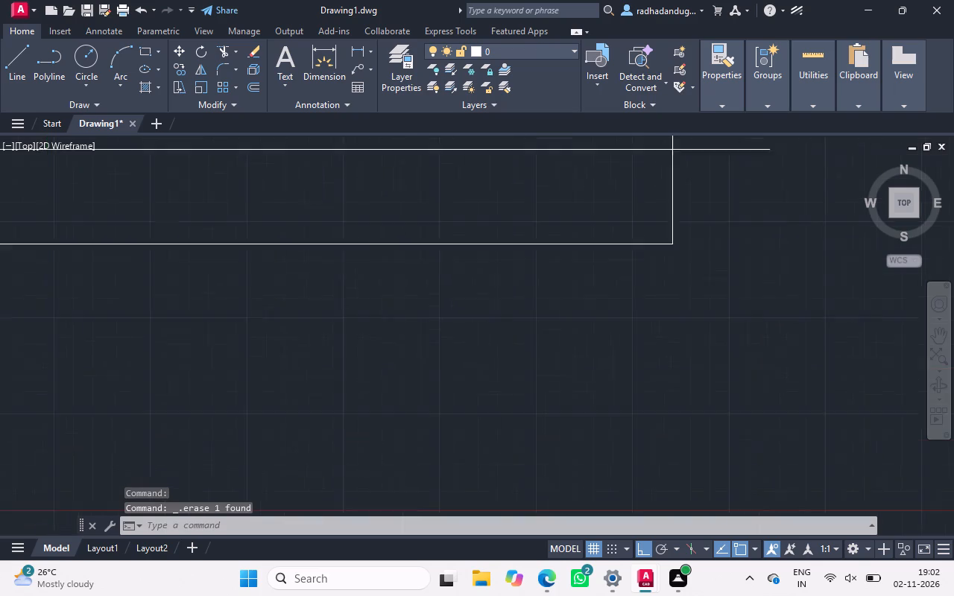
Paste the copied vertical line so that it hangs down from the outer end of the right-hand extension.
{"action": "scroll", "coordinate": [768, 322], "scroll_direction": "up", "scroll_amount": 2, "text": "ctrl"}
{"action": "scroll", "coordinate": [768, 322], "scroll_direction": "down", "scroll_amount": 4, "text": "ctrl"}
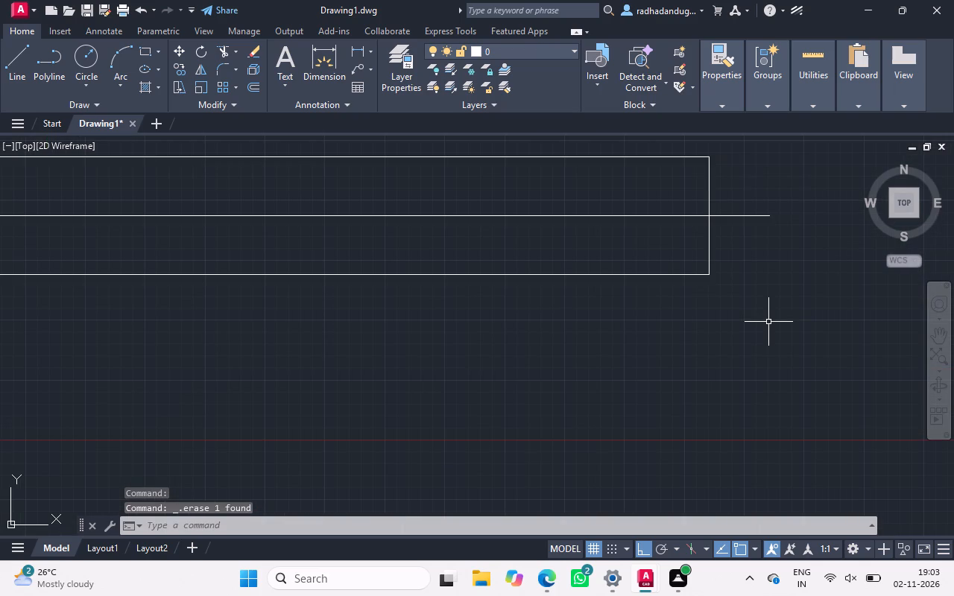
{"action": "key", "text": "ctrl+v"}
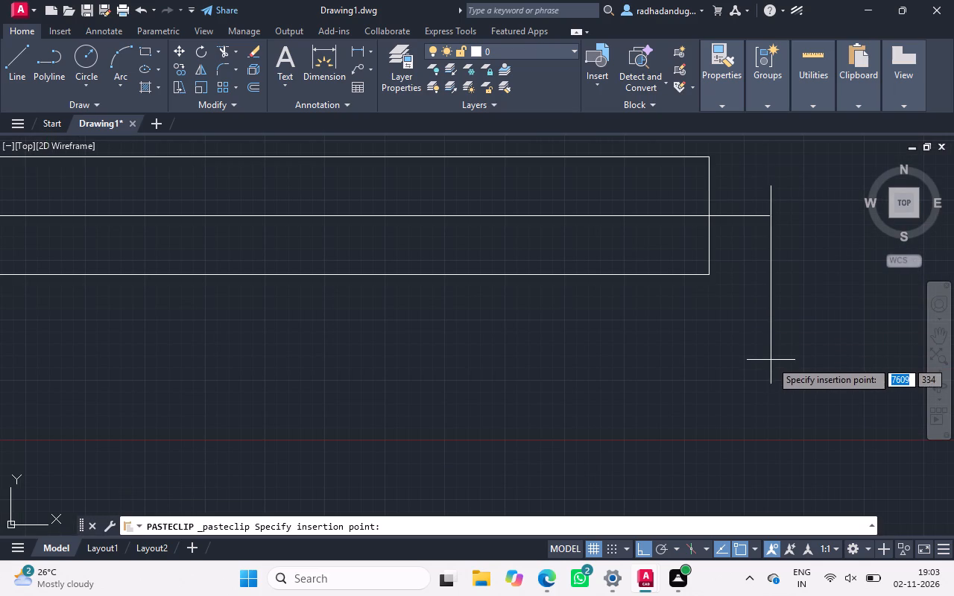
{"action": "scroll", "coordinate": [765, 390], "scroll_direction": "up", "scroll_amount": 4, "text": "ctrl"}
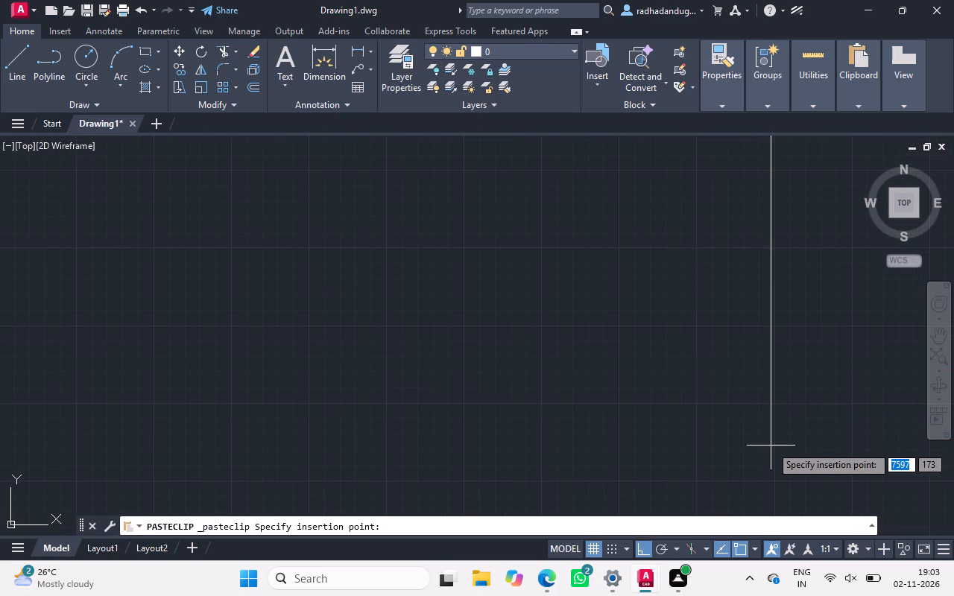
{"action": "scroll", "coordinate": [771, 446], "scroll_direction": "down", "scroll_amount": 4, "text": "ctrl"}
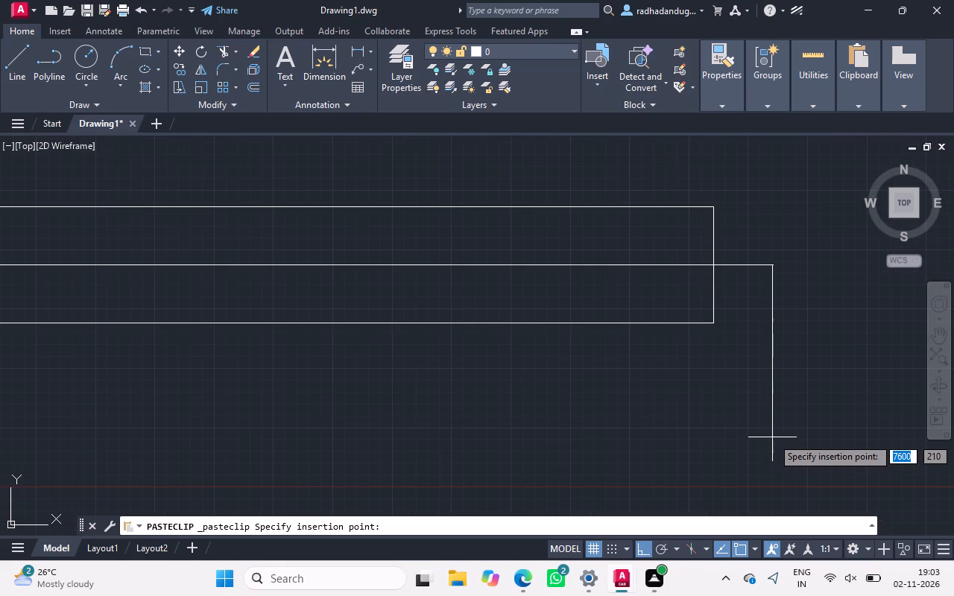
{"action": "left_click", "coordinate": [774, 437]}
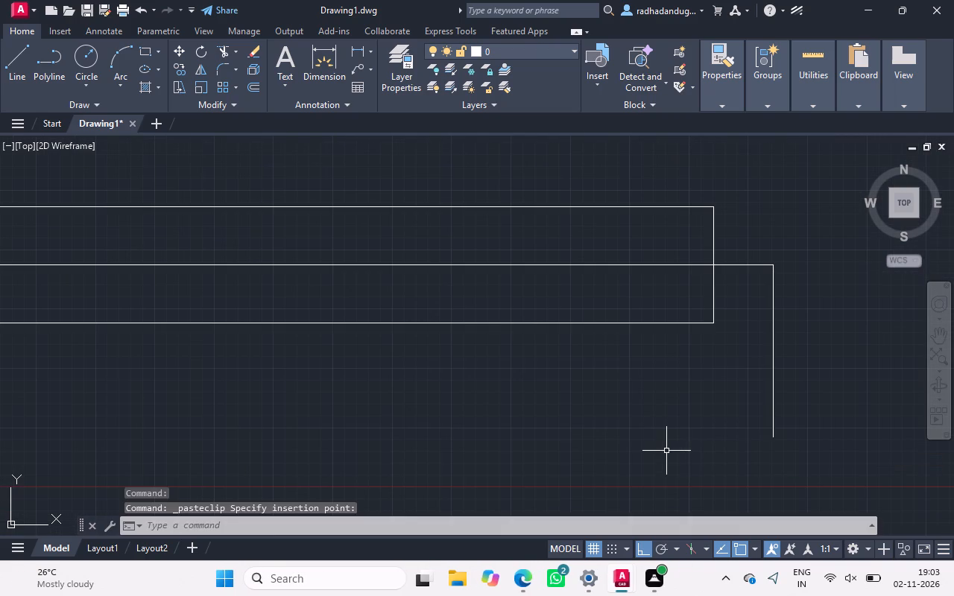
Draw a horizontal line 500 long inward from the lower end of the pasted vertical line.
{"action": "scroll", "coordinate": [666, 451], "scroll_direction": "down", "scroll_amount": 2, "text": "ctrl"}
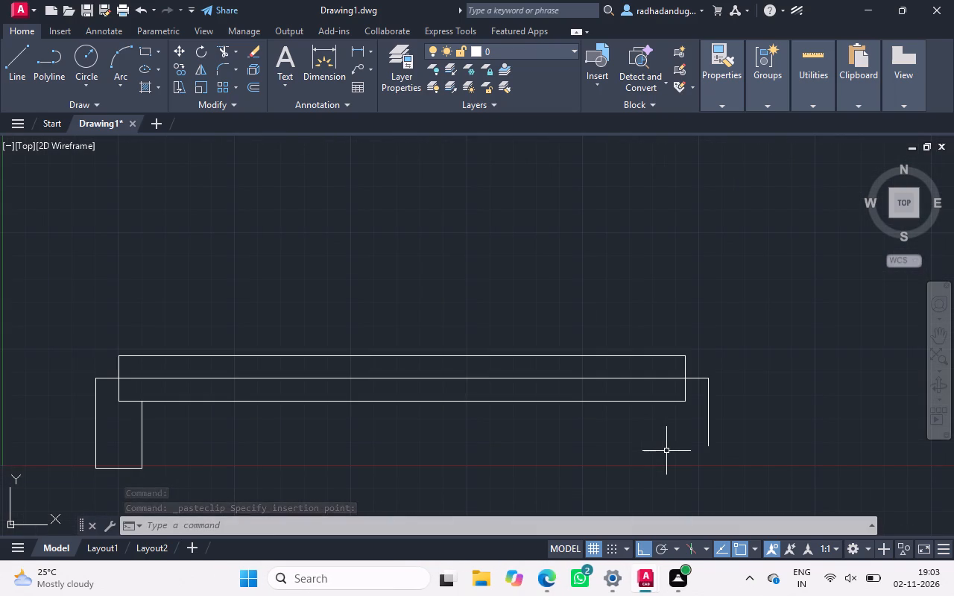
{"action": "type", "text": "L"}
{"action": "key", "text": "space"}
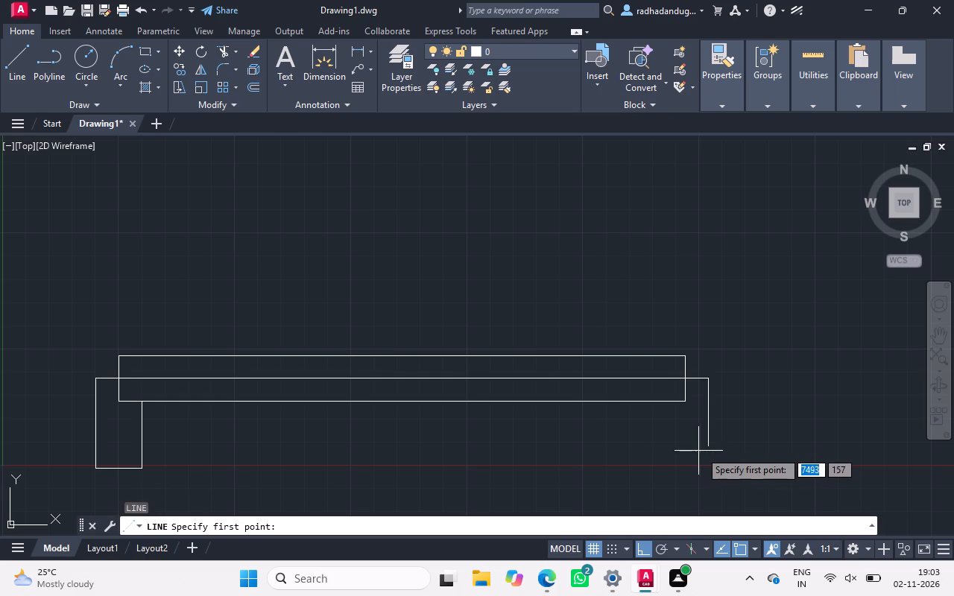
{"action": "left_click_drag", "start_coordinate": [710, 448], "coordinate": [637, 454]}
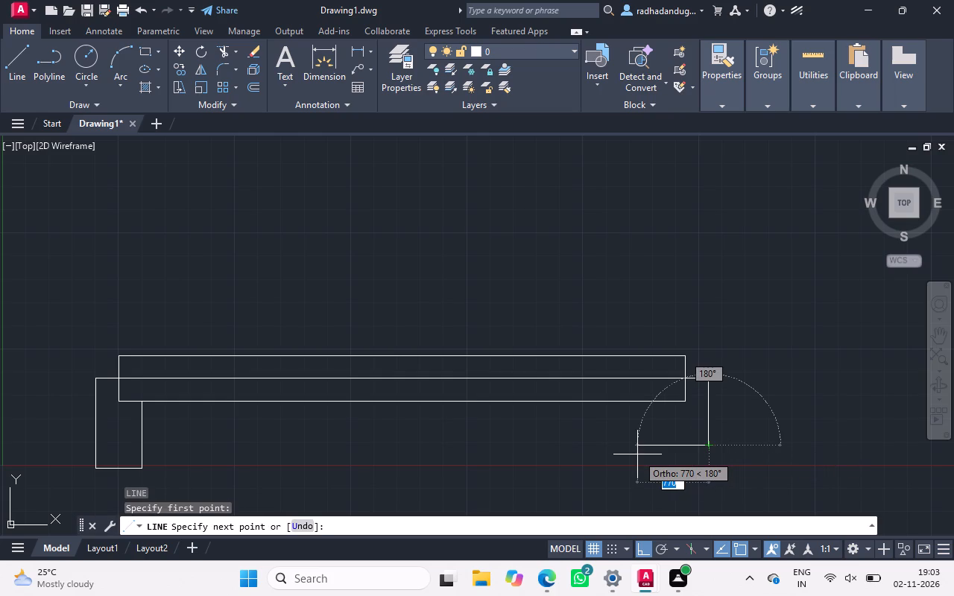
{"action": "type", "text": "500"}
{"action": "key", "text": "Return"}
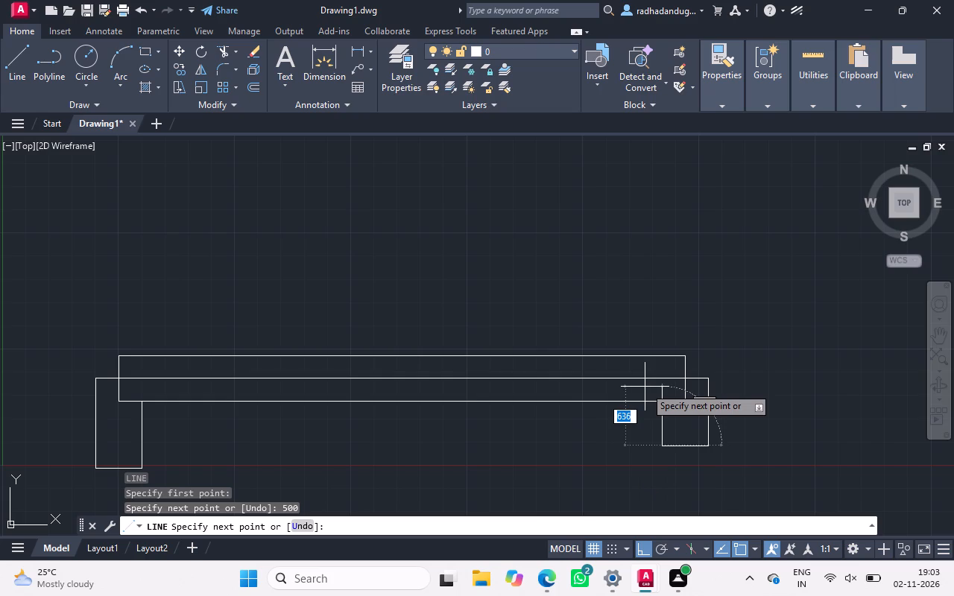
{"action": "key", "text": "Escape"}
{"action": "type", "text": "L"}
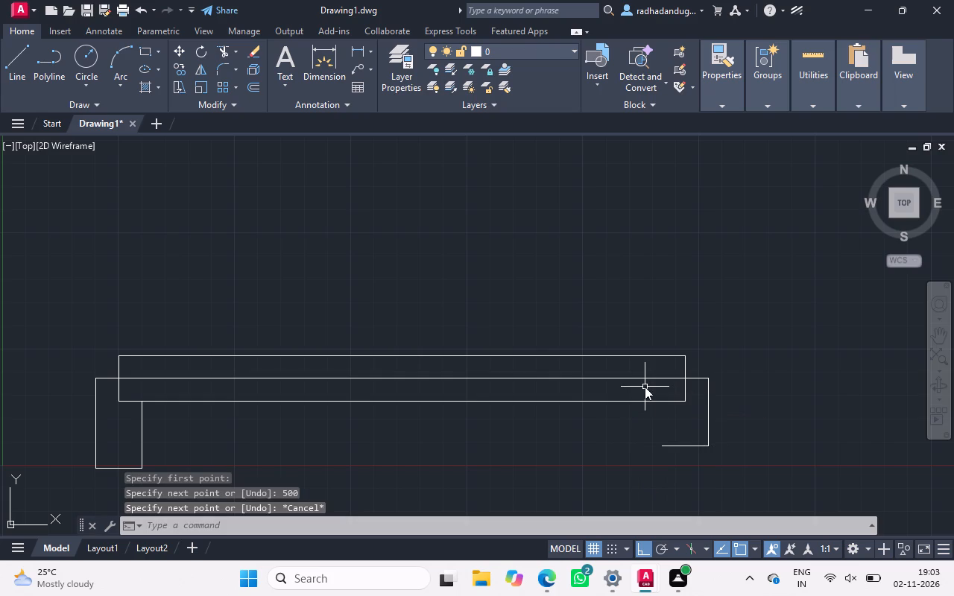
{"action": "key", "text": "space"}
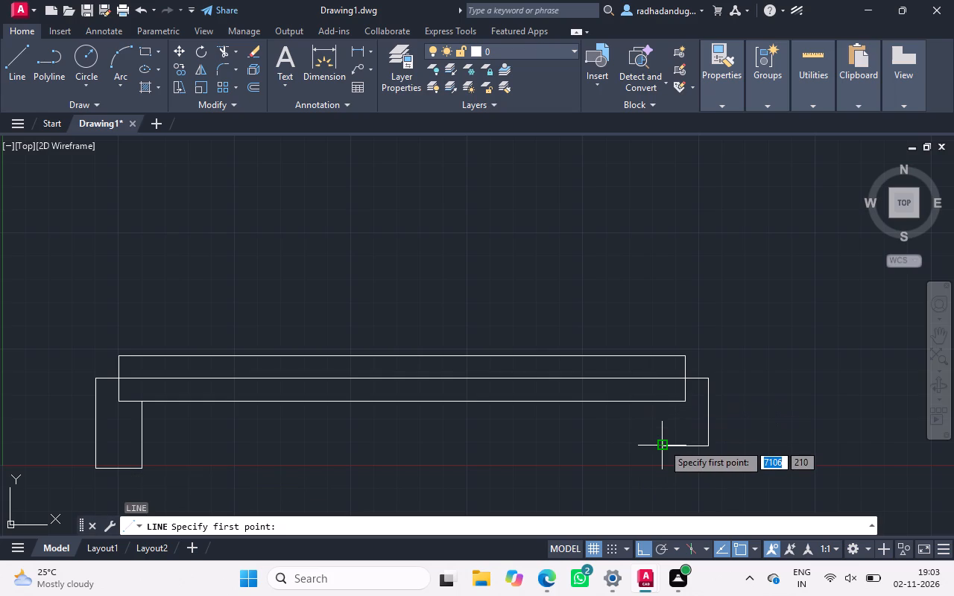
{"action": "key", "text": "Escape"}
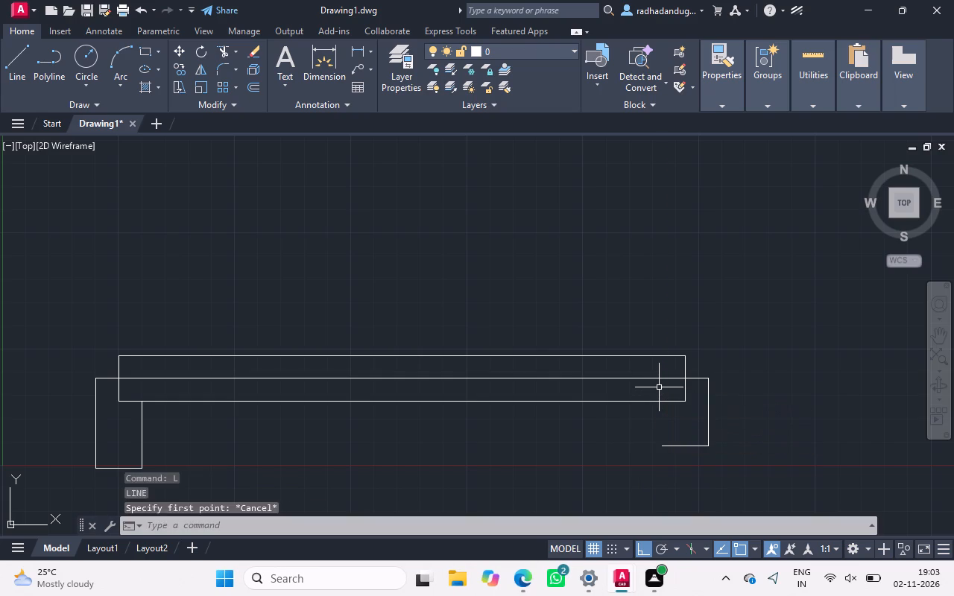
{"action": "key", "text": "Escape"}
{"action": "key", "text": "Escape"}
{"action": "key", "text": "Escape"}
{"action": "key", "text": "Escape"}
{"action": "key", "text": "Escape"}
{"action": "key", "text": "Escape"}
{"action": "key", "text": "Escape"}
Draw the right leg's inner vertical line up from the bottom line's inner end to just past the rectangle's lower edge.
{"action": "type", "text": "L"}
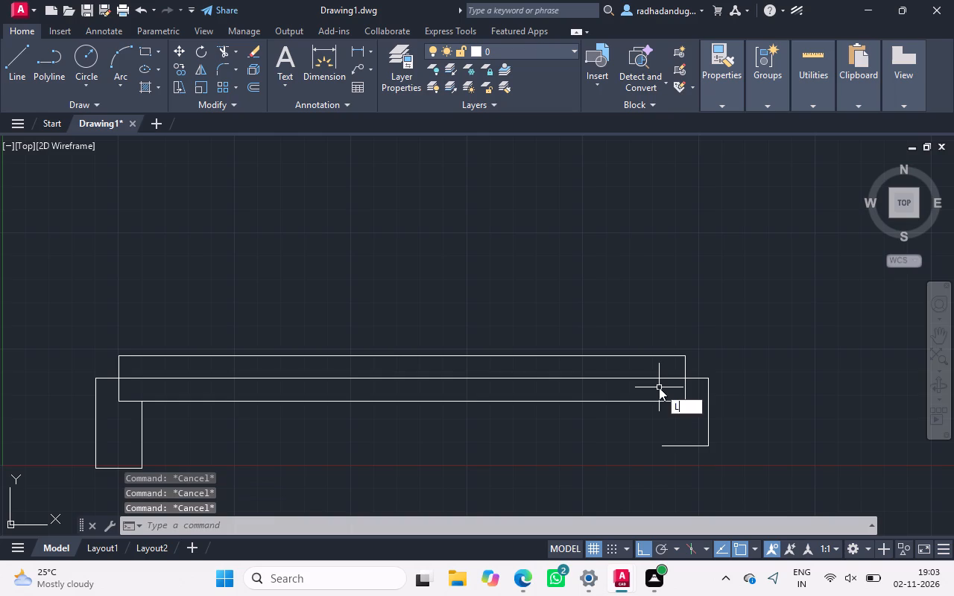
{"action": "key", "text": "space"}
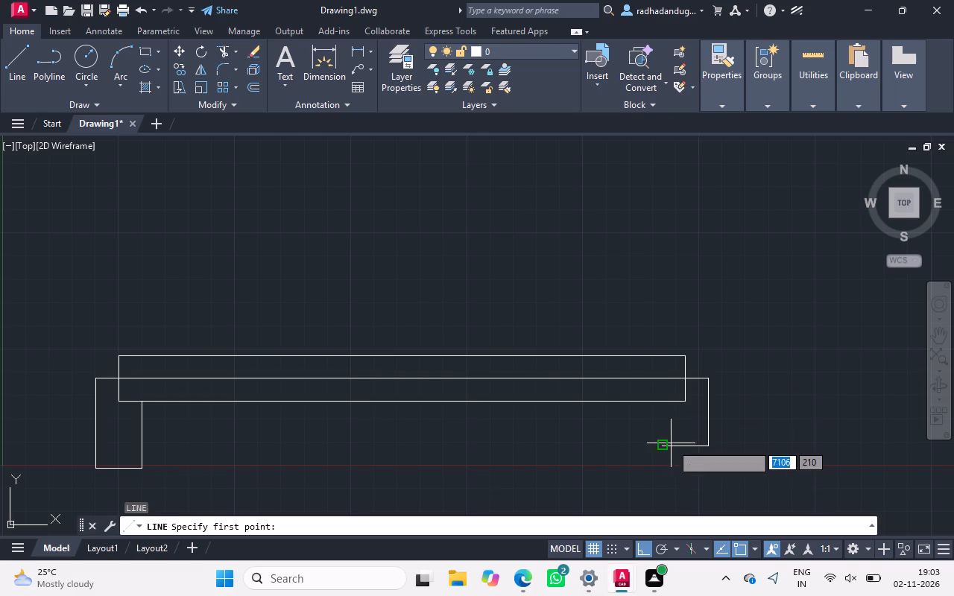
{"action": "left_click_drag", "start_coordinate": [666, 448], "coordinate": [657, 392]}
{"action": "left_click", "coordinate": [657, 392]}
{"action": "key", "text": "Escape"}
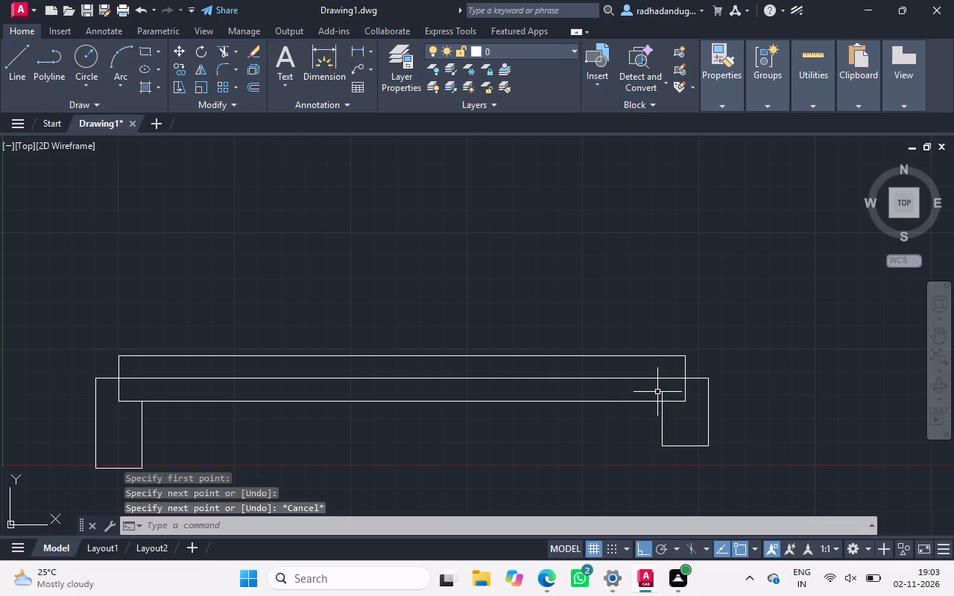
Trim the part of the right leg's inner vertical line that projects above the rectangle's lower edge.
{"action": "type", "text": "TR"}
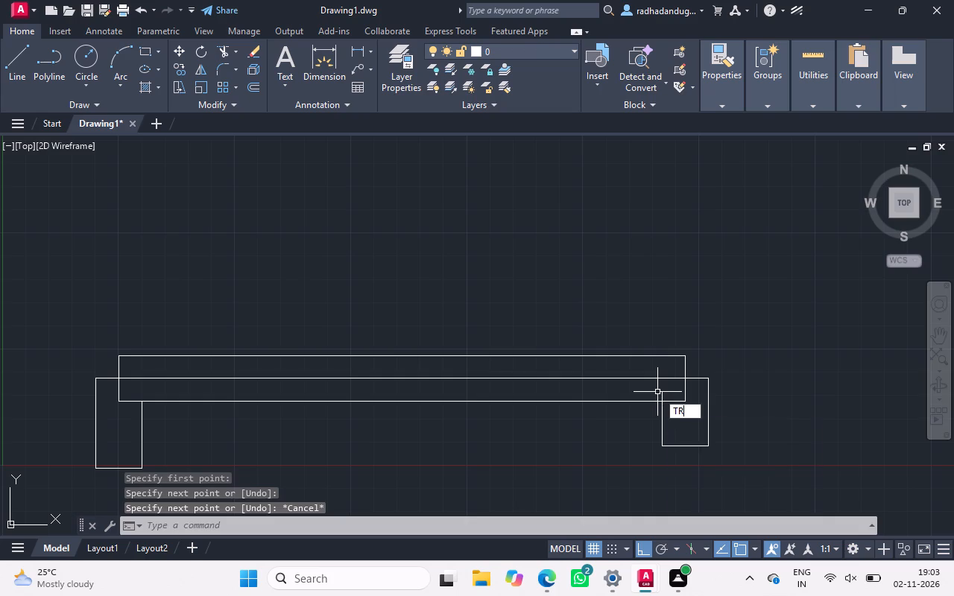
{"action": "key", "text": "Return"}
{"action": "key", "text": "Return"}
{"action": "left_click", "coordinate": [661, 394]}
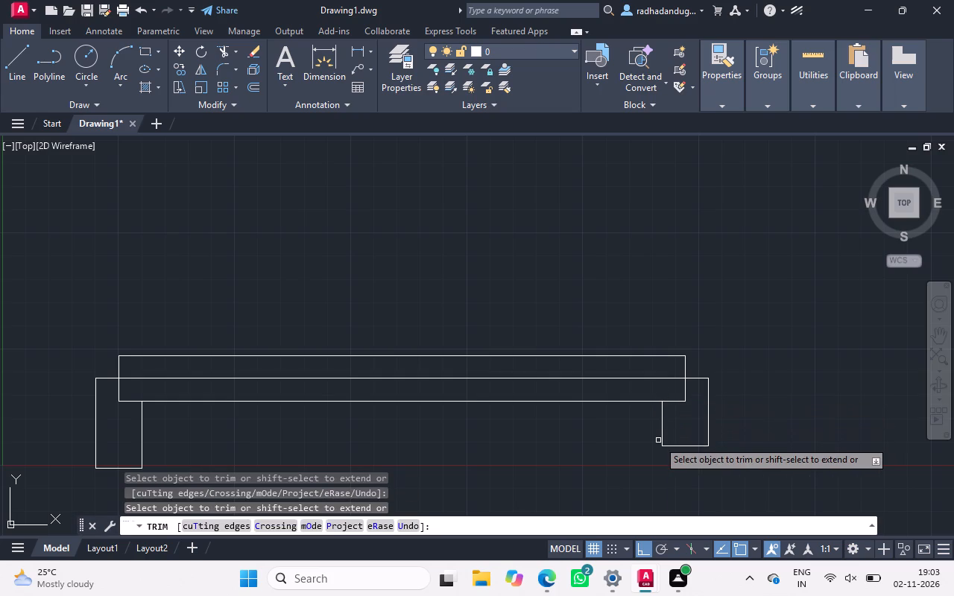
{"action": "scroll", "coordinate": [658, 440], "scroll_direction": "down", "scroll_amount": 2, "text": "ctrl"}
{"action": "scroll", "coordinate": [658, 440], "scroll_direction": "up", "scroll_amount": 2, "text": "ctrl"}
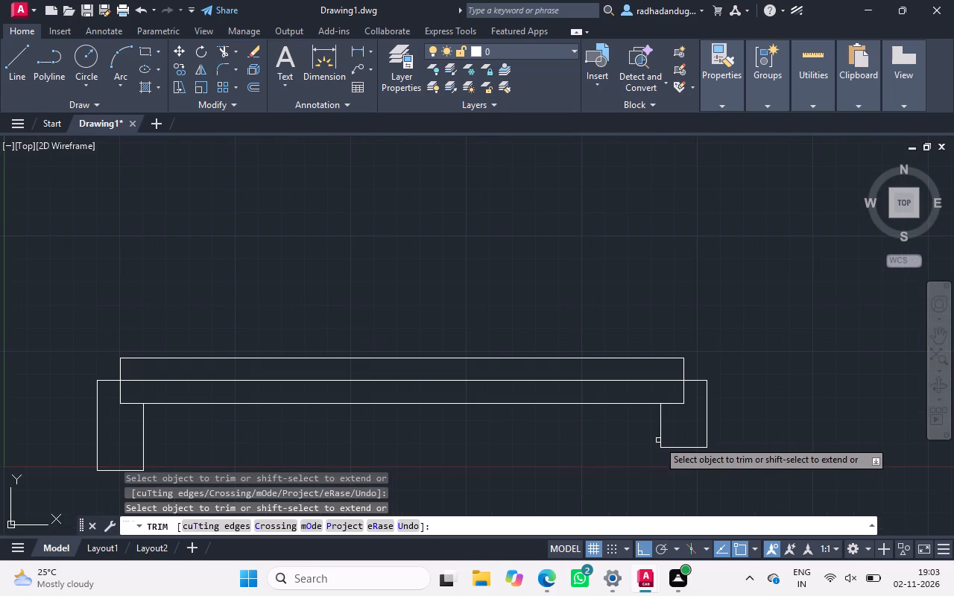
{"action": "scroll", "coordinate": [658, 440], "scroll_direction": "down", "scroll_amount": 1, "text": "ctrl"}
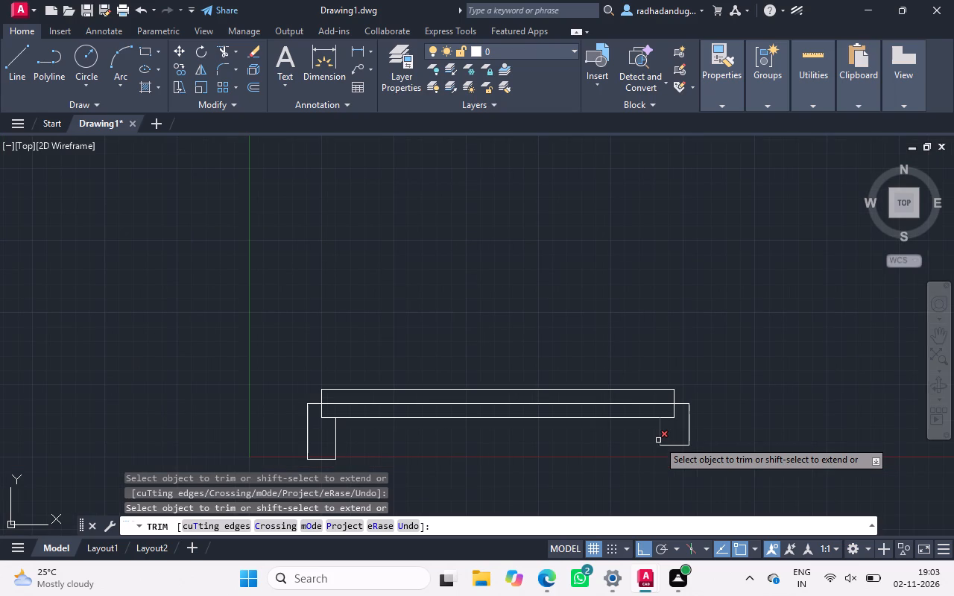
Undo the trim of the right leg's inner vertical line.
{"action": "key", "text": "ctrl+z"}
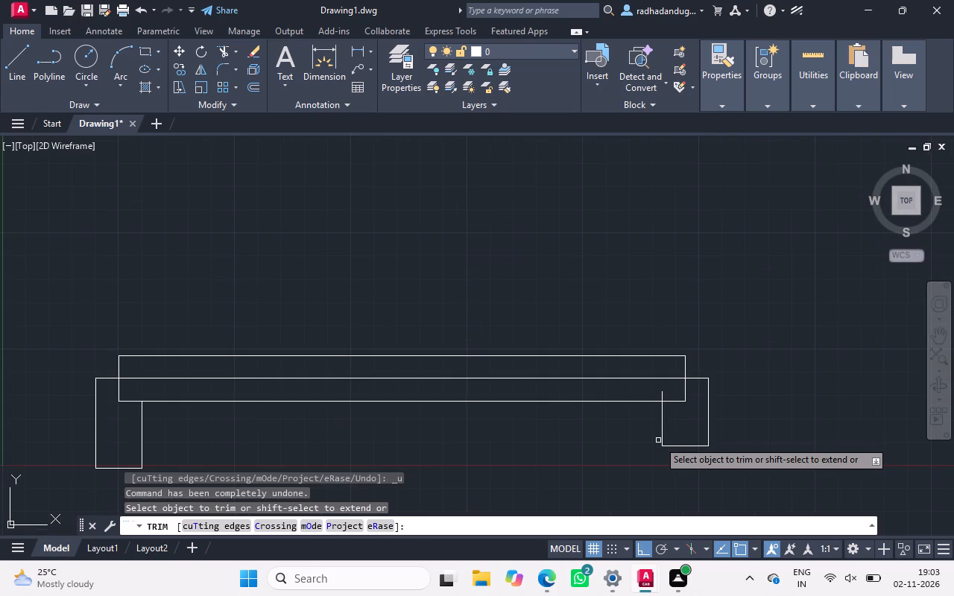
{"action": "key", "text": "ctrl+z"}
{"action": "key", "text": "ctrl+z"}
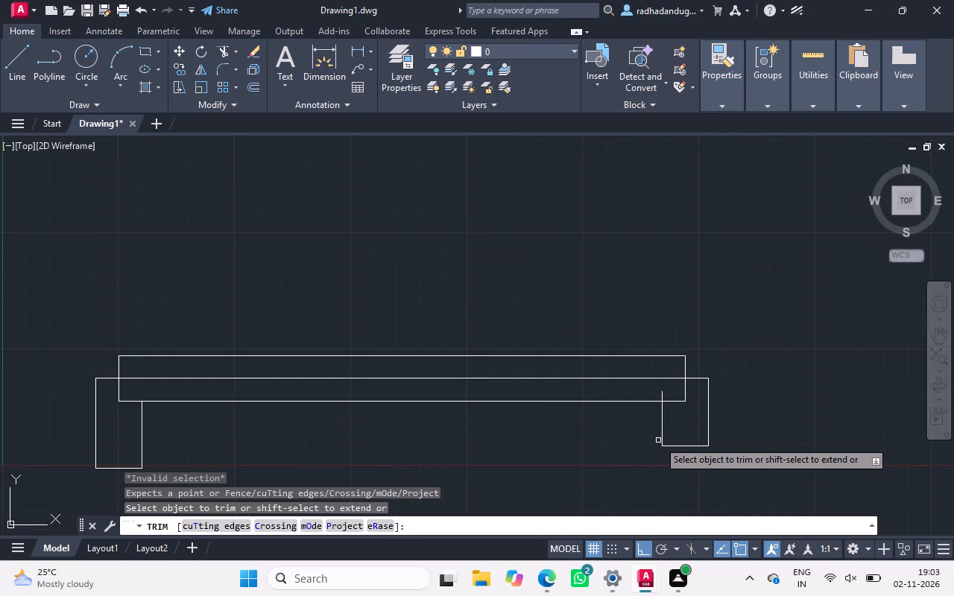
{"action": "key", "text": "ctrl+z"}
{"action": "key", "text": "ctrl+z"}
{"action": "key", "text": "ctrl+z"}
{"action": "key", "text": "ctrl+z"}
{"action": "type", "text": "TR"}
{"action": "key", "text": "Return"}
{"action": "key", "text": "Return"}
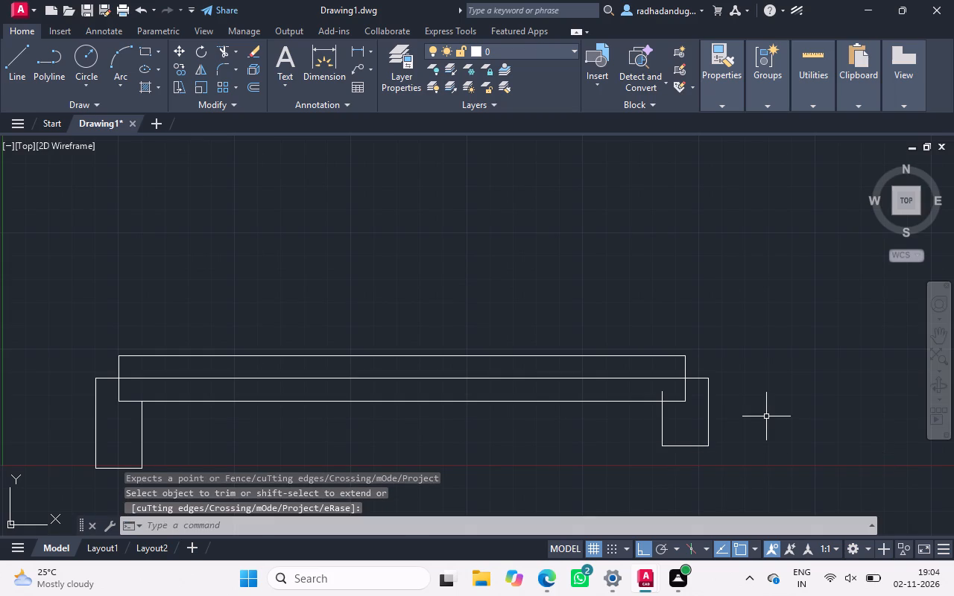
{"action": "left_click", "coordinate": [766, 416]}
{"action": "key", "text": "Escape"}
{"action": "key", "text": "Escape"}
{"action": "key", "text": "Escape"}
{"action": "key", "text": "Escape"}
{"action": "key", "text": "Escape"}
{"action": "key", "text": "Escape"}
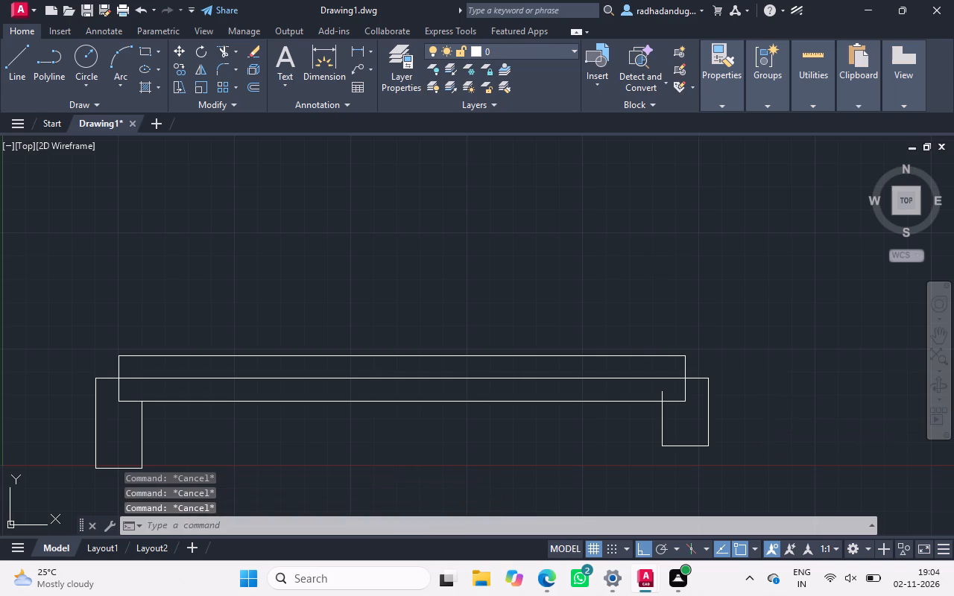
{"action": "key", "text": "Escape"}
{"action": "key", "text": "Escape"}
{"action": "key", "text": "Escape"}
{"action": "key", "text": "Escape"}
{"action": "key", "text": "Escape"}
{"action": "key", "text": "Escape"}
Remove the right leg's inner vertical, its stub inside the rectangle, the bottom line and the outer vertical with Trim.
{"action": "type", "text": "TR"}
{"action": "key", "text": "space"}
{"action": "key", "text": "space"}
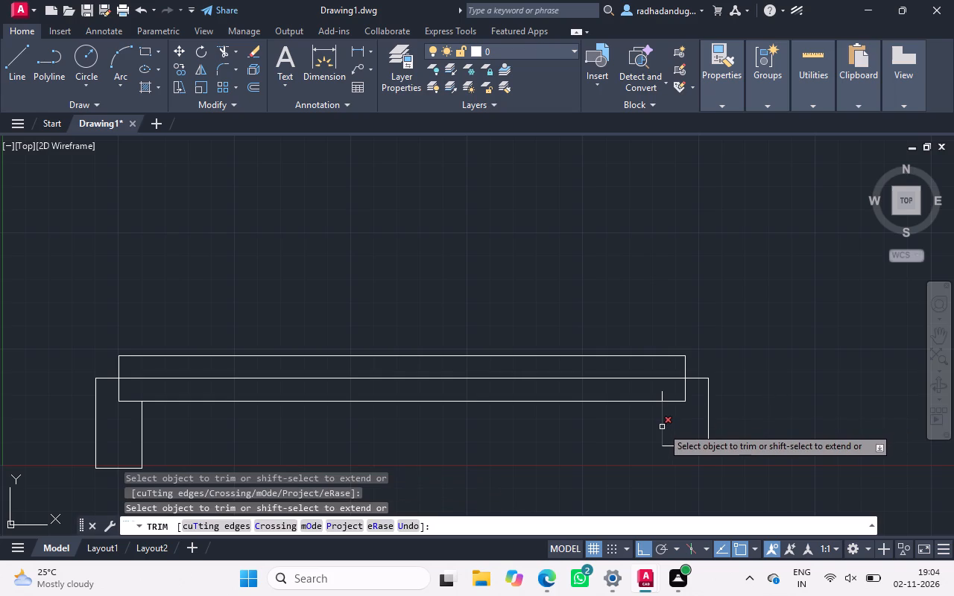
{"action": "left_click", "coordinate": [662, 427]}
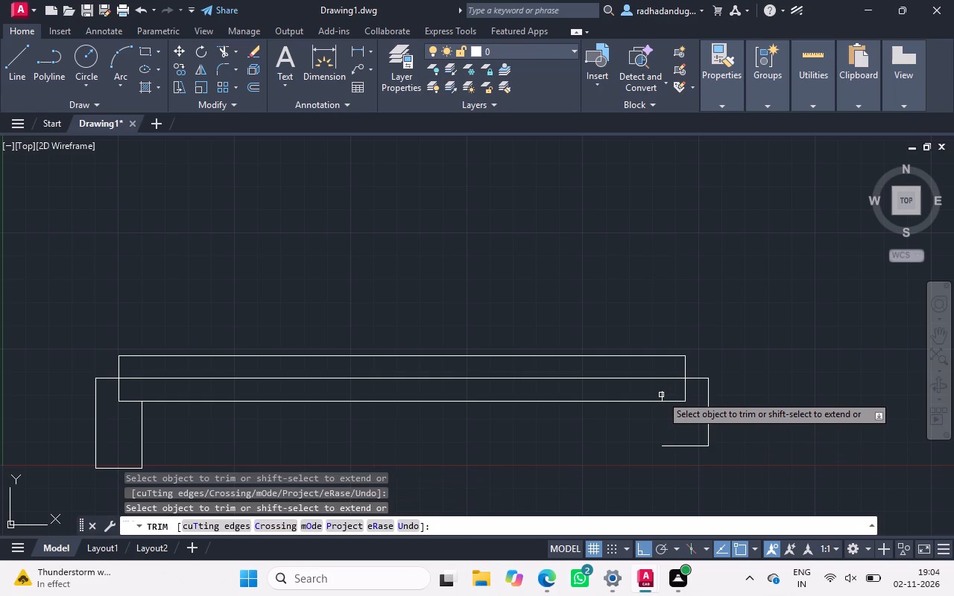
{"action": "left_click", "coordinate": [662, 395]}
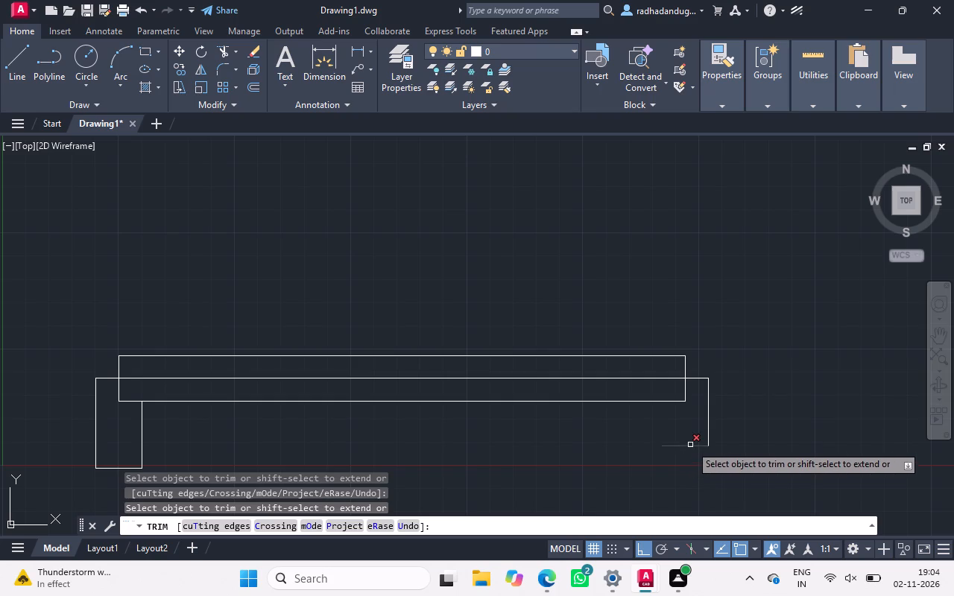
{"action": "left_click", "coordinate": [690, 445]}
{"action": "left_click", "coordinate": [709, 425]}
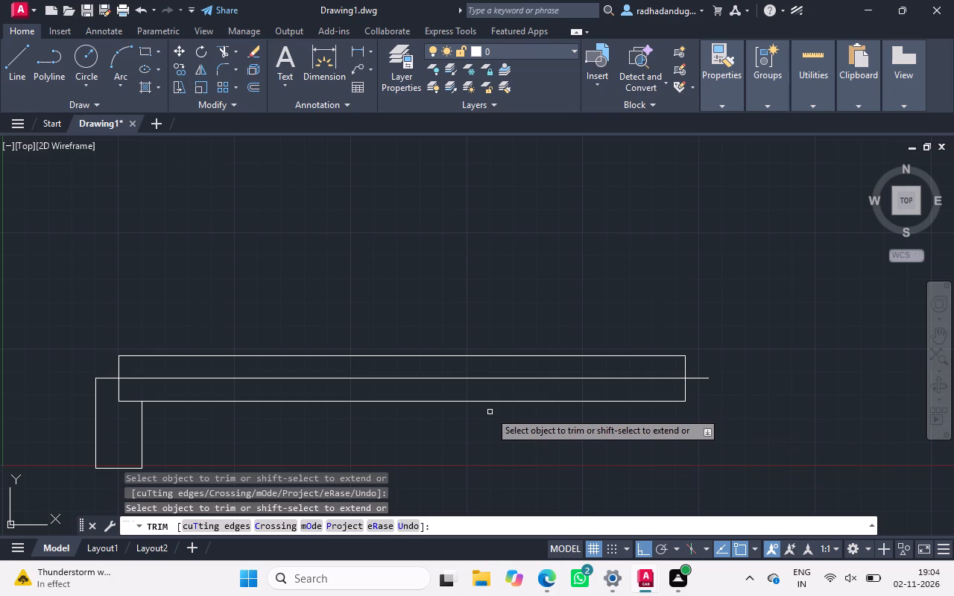
Measure the height of the left leg's outer vertical line with a linear dimension, without placing the dimension.
{"action": "scroll", "coordinate": [487, 410], "scroll_direction": "down", "scroll_amount": 1, "text": "ctrl"}
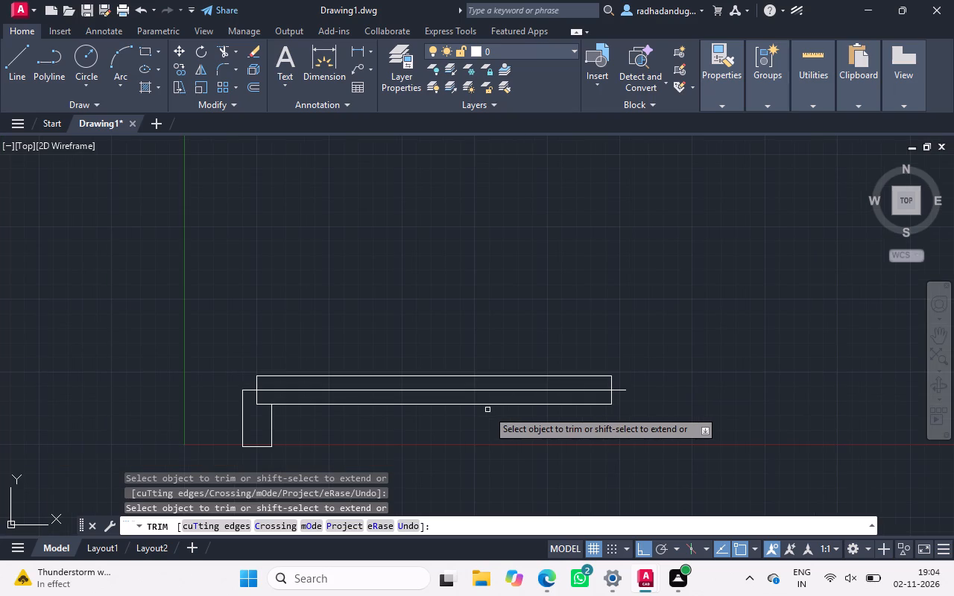
{"action": "left_click", "coordinate": [348, 48]}
{"action": "left_click", "coordinate": [352, 48]}
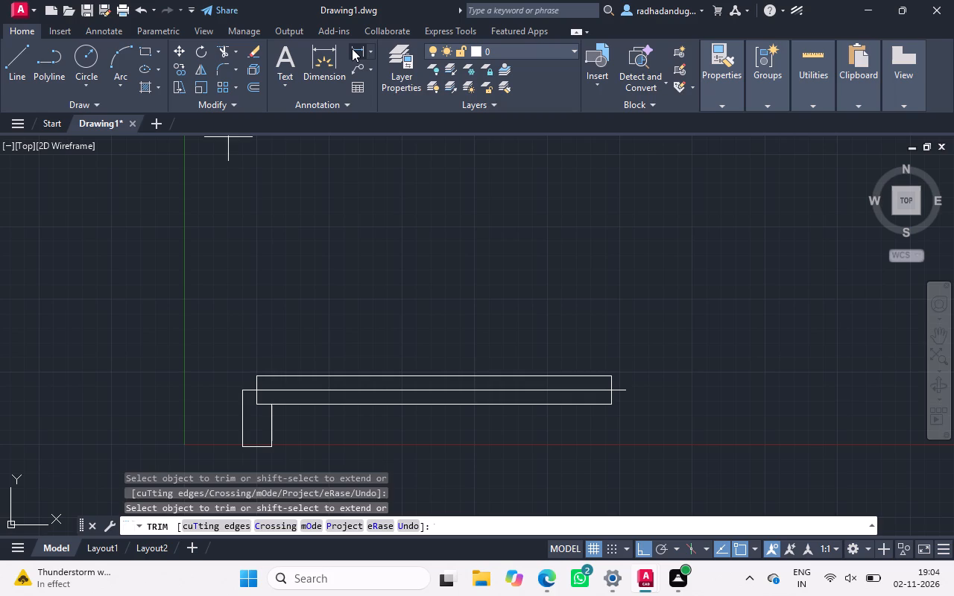
{"action": "left_click_drag", "start_coordinate": [241, 388], "coordinate": [241, 416]}
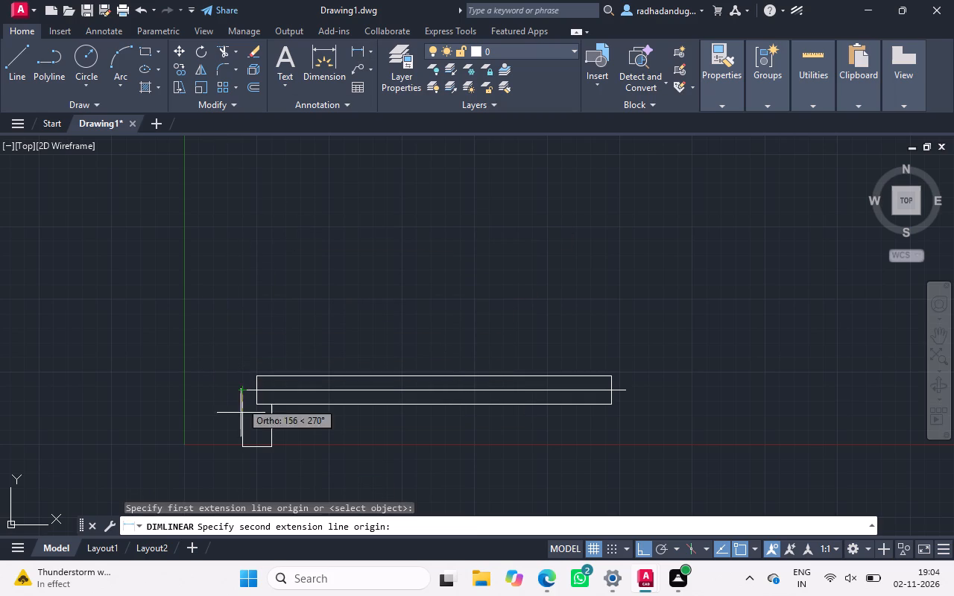
{"action": "left_click_drag", "start_coordinate": [241, 416], "coordinate": [241, 442]}
{"action": "left_click_drag", "start_coordinate": [241, 442], "coordinate": [194, 427]}
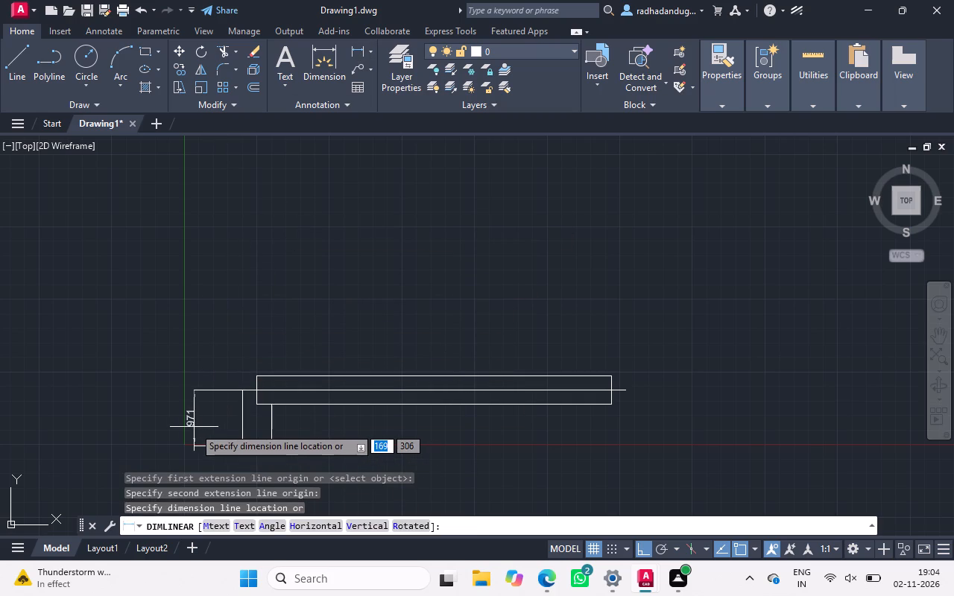
{"action": "key", "text": "Escape"}
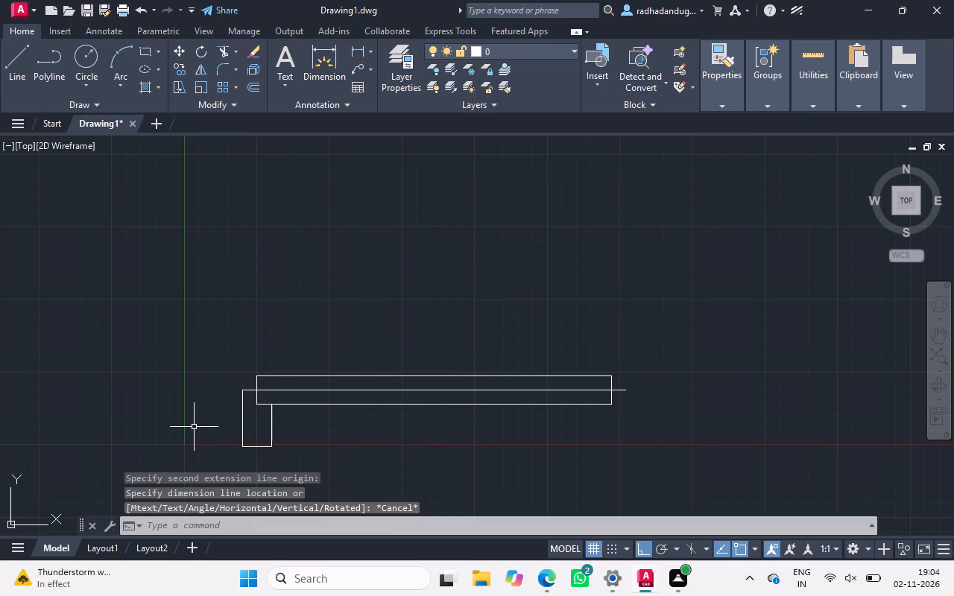
Draw the right leg from the centre line's right end: 971 down, 500 left, and up past the rectangle's top edge.
{"action": "type", "text": "L"}
{"action": "key", "text": "space"}
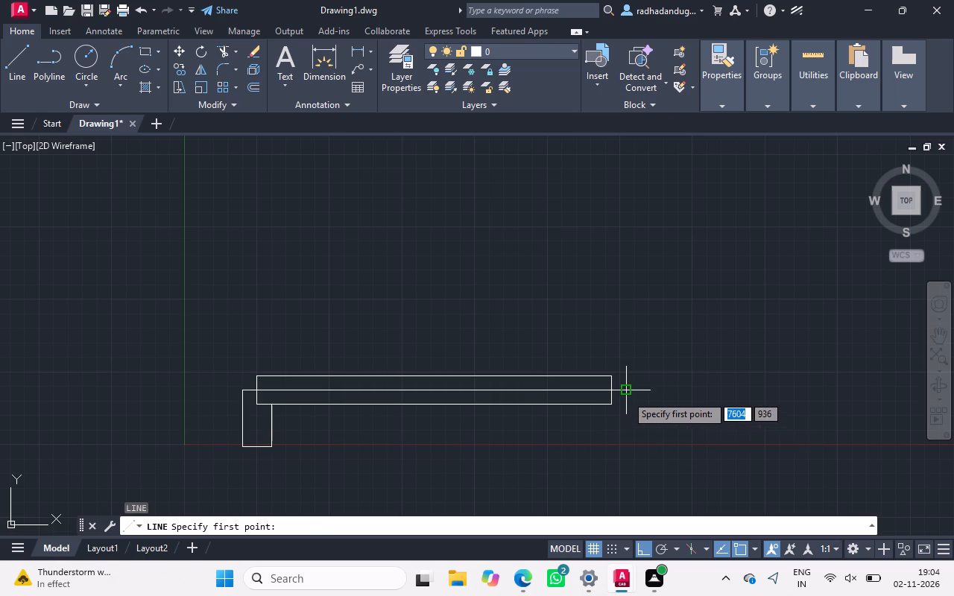
{"action": "left_click_drag", "start_coordinate": [626, 395], "coordinate": [627, 461]}
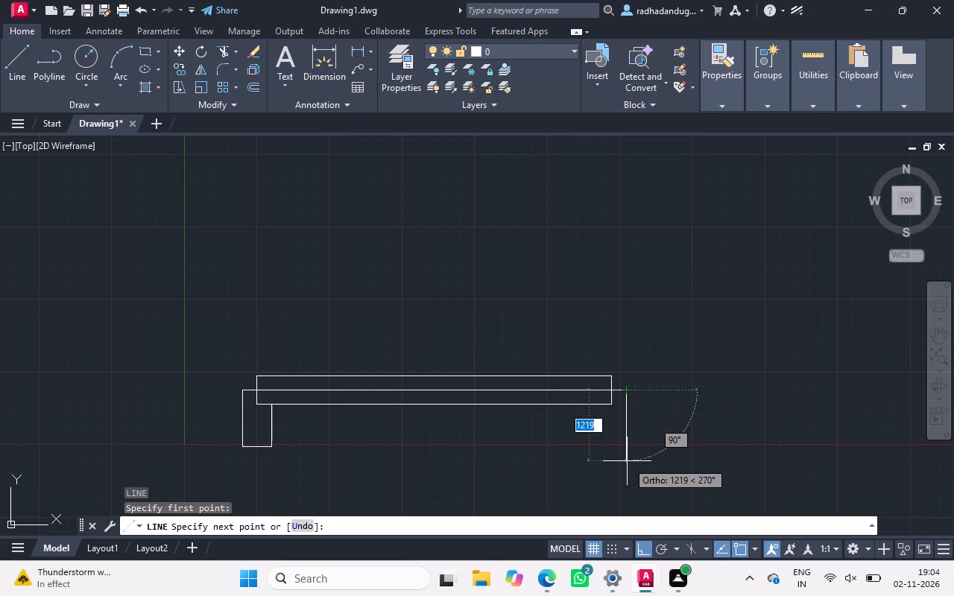
{"action": "key", "text": "9"}
{"action": "type", "text": "71"}
{"action": "key", "text": "Return"}
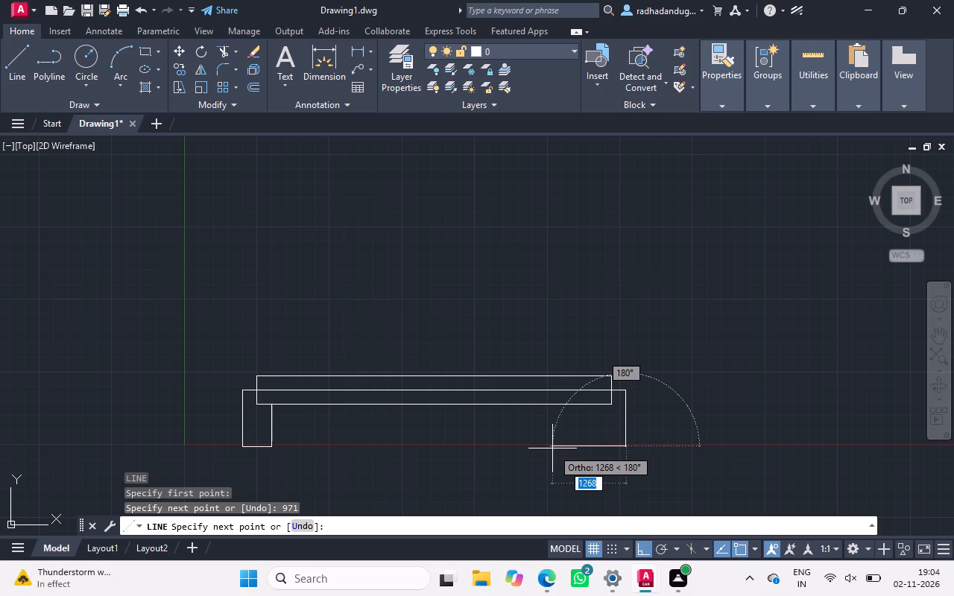
{"action": "type", "text": "500"}
{"action": "key", "text": "Return"}
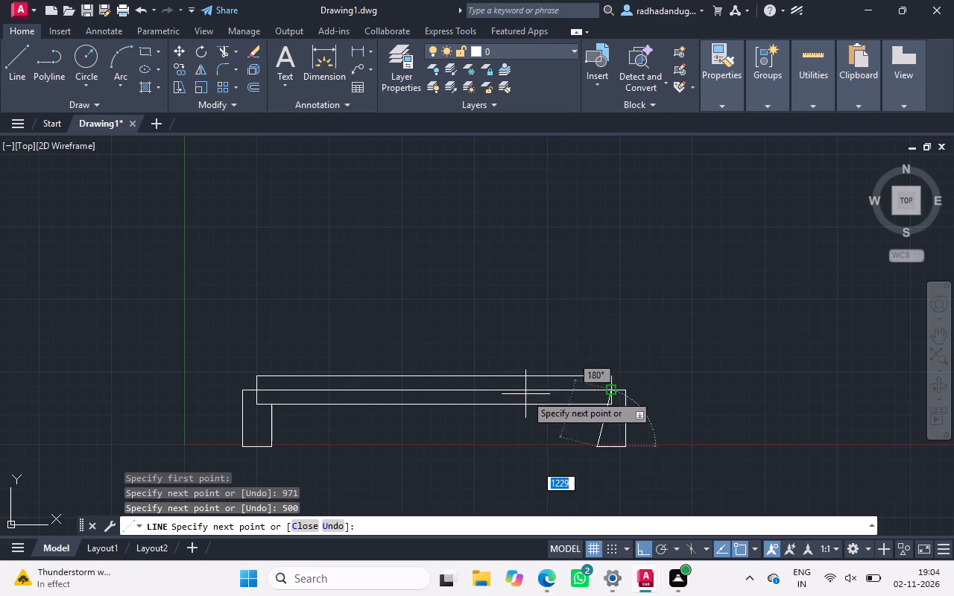
{"action": "left_click", "coordinate": [506, 341]}
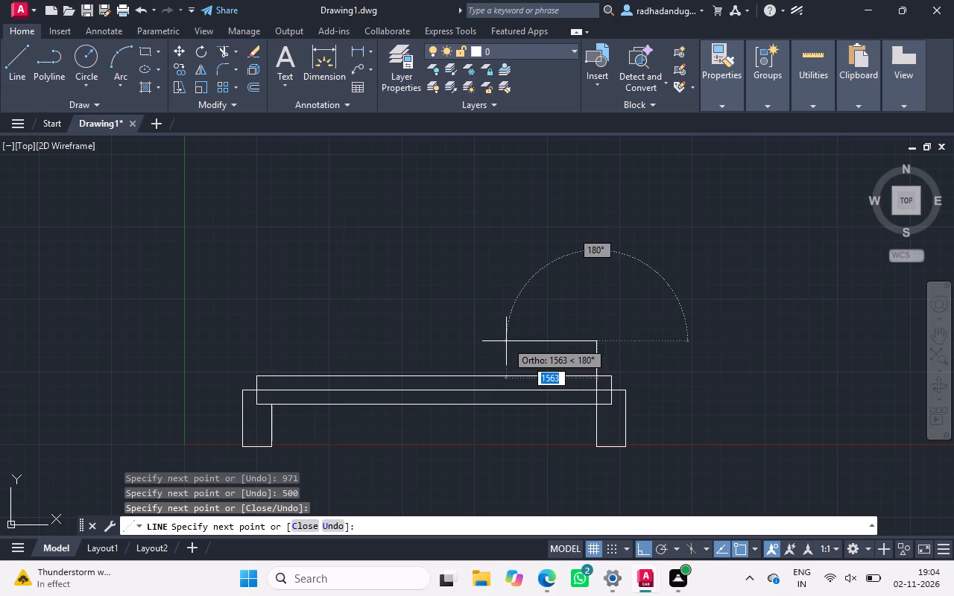
{"action": "key", "text": "Escape"}
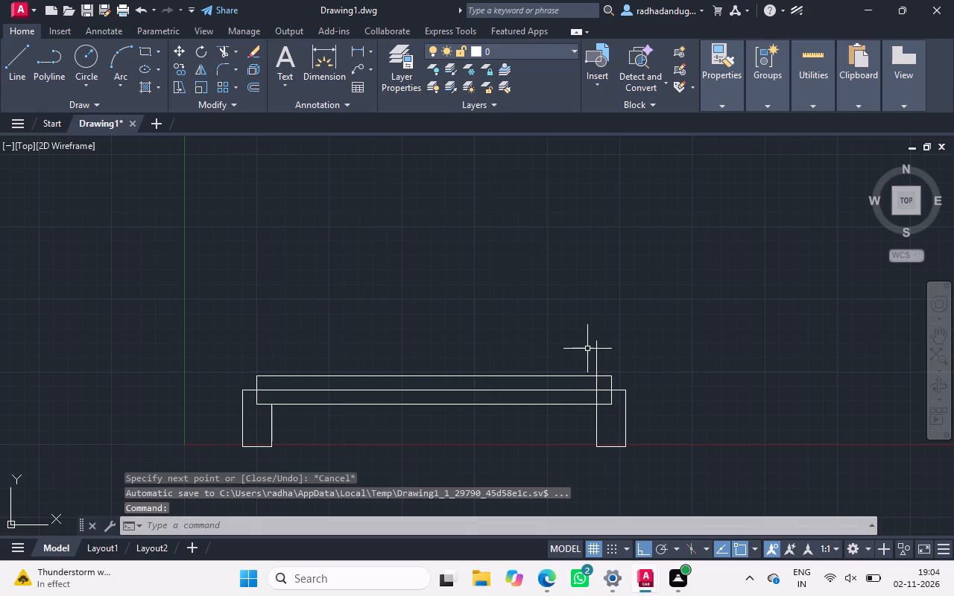
Trim away the centre line inside the rectangle and the right leg's inner vertical above the rectangle's lower edge.
{"action": "type", "text": "TR"}
{"action": "key", "text": "Return"}
{"action": "key", "text": "Return"}
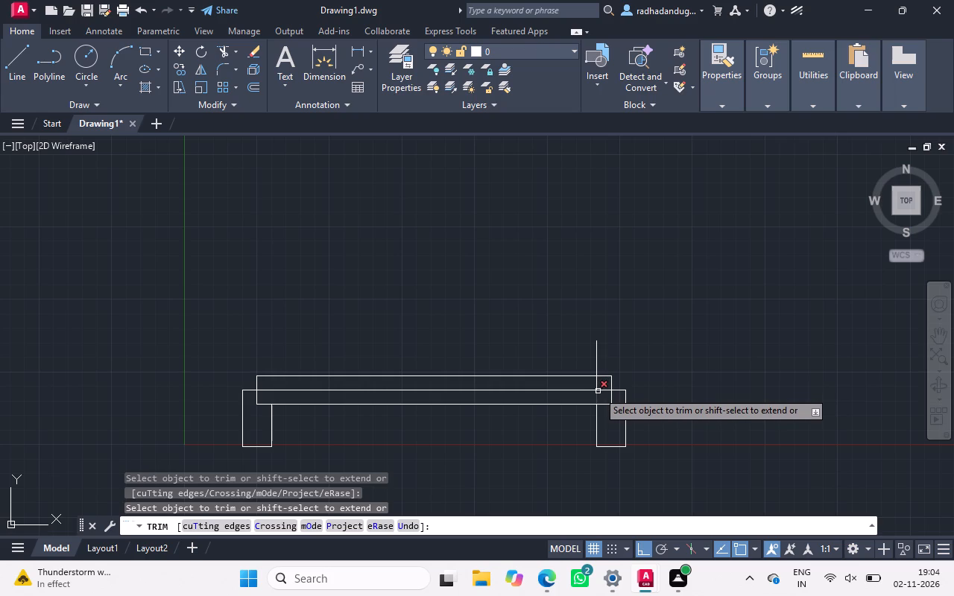
{"action": "left_click", "coordinate": [532, 389]}
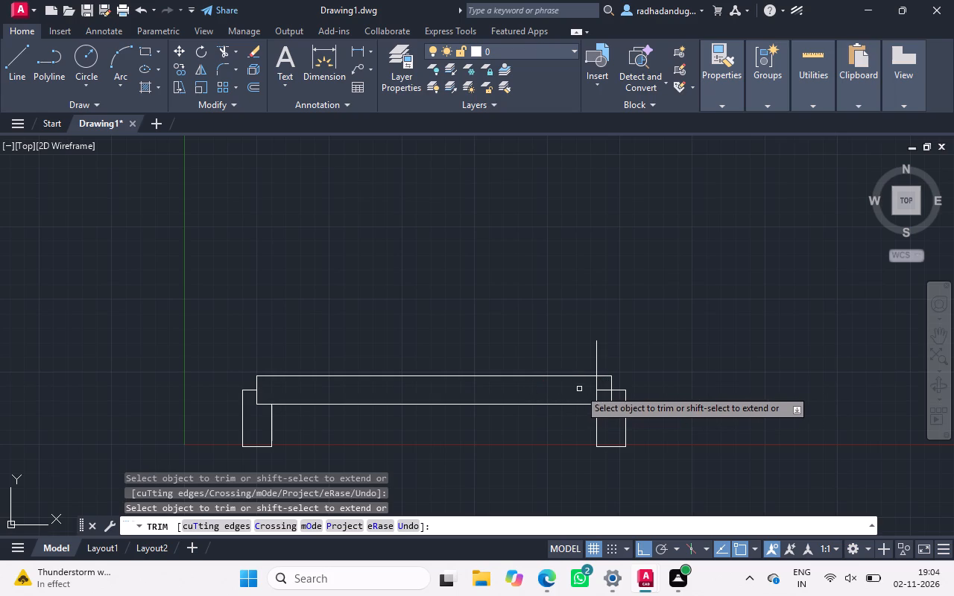
{"action": "left_click", "coordinate": [598, 386]}
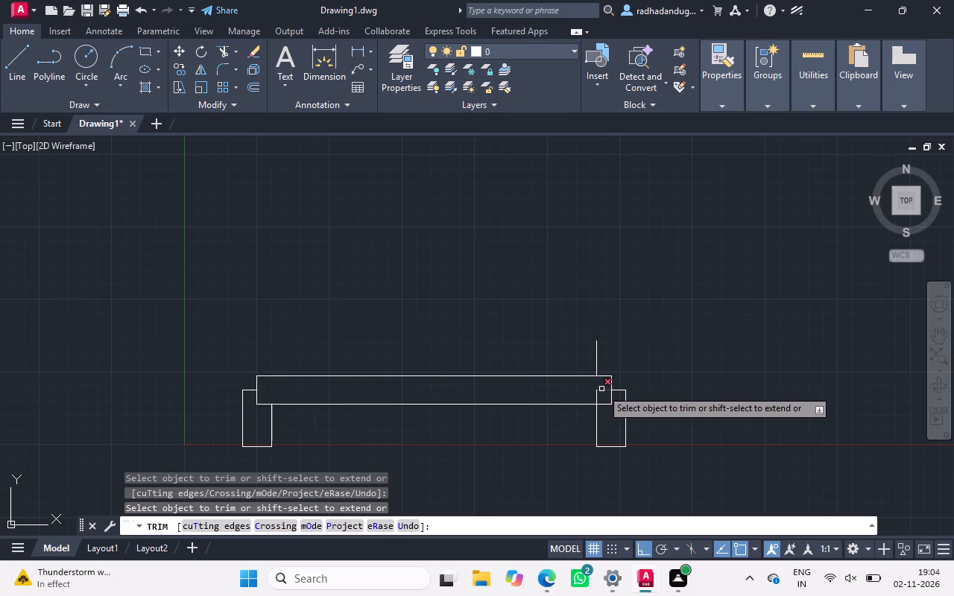
{"action": "left_click", "coordinate": [603, 389]}
{"action": "left_click", "coordinate": [598, 393]}
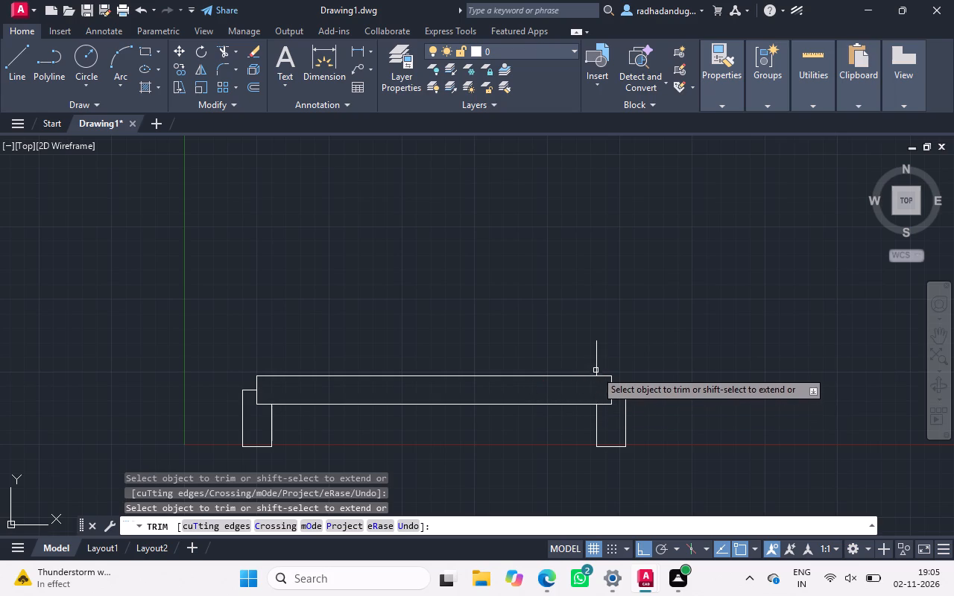
{"action": "left_click", "coordinate": [596, 363]}
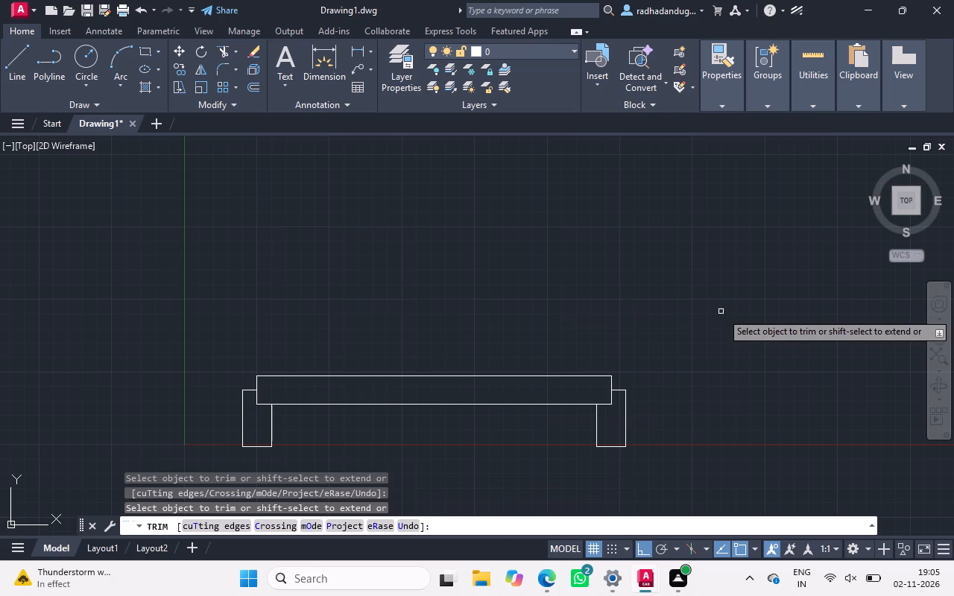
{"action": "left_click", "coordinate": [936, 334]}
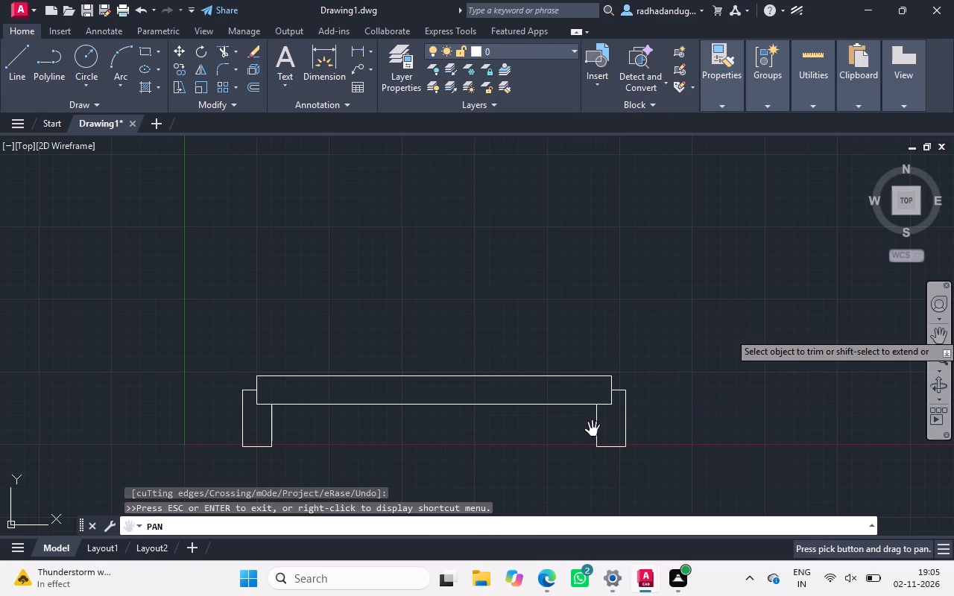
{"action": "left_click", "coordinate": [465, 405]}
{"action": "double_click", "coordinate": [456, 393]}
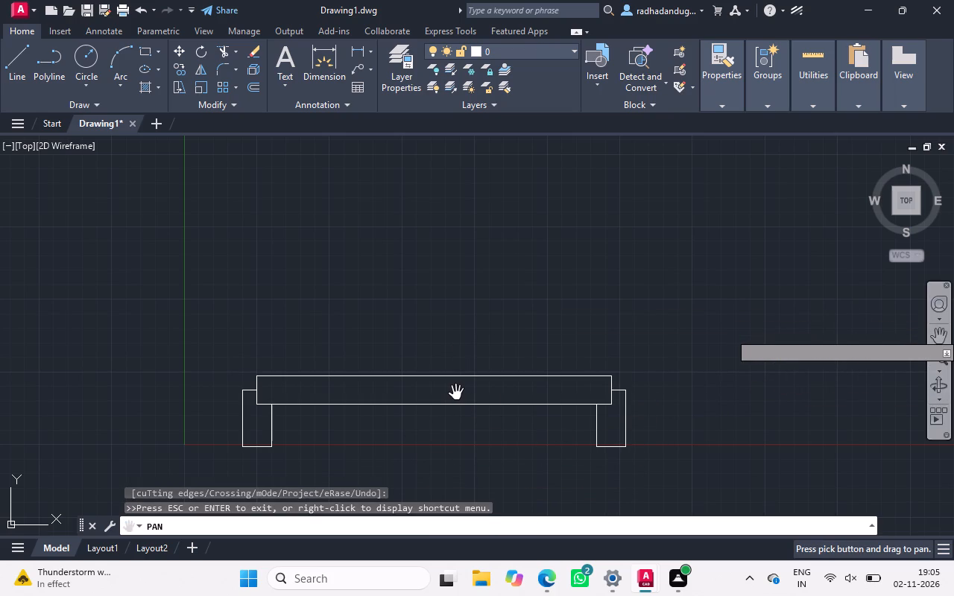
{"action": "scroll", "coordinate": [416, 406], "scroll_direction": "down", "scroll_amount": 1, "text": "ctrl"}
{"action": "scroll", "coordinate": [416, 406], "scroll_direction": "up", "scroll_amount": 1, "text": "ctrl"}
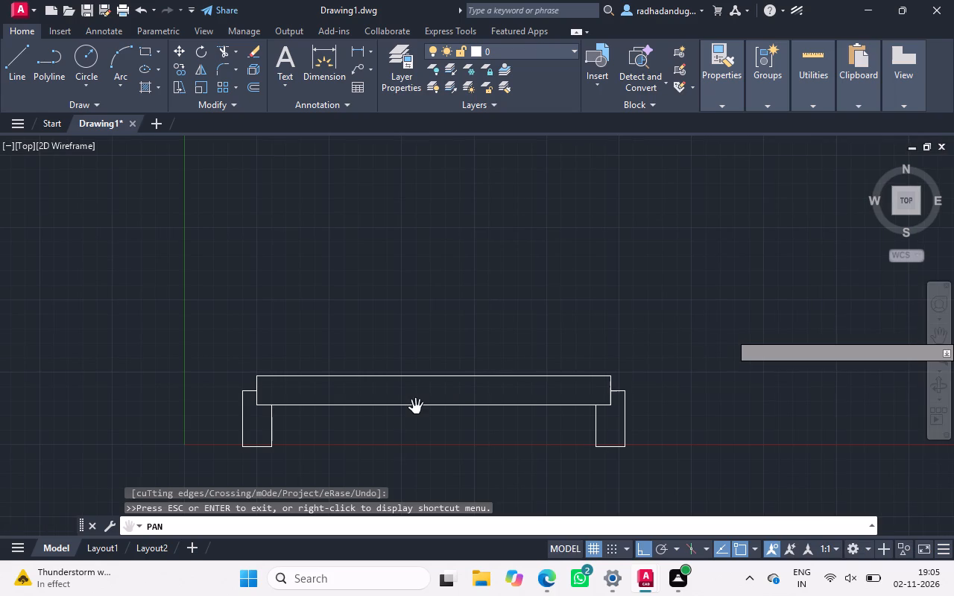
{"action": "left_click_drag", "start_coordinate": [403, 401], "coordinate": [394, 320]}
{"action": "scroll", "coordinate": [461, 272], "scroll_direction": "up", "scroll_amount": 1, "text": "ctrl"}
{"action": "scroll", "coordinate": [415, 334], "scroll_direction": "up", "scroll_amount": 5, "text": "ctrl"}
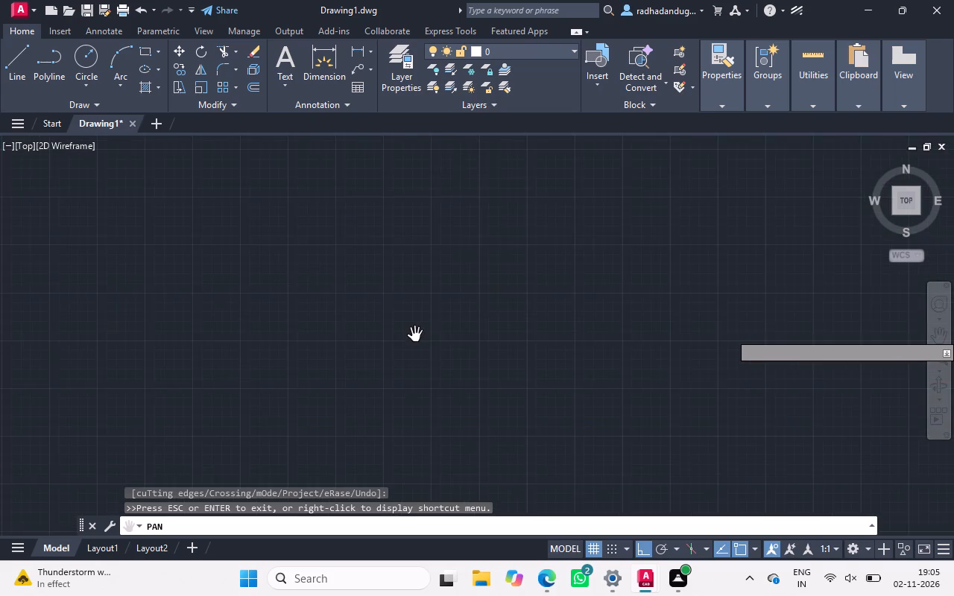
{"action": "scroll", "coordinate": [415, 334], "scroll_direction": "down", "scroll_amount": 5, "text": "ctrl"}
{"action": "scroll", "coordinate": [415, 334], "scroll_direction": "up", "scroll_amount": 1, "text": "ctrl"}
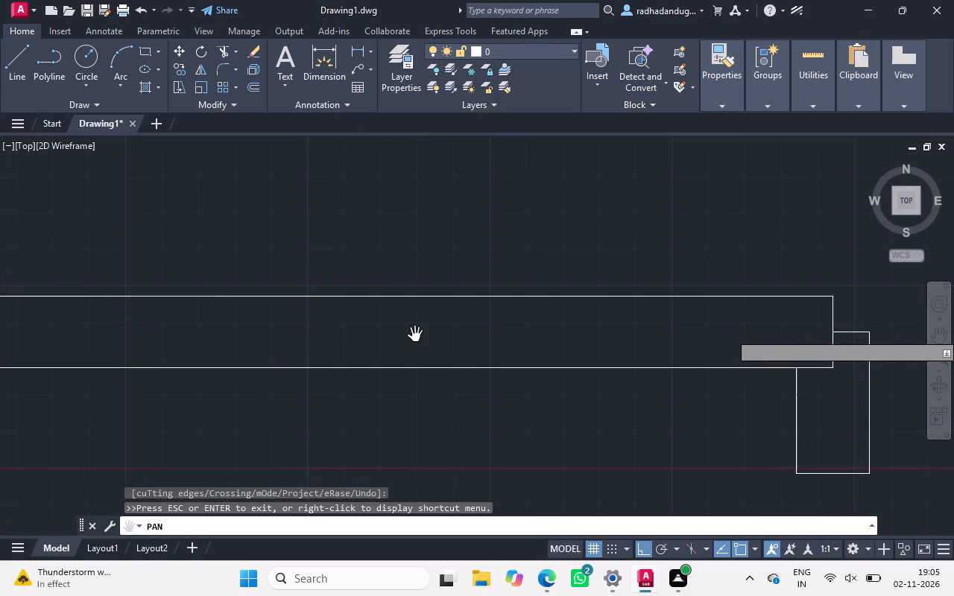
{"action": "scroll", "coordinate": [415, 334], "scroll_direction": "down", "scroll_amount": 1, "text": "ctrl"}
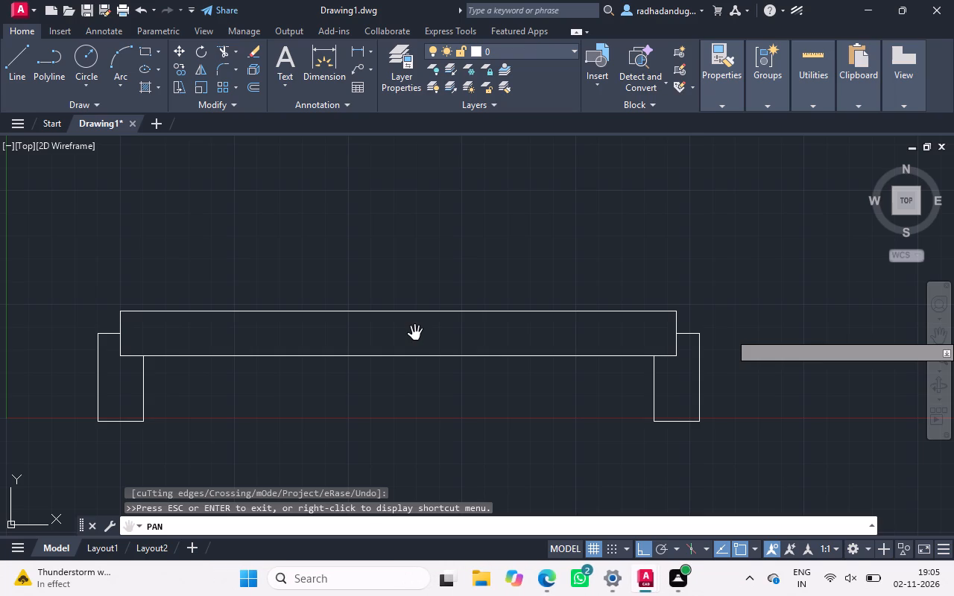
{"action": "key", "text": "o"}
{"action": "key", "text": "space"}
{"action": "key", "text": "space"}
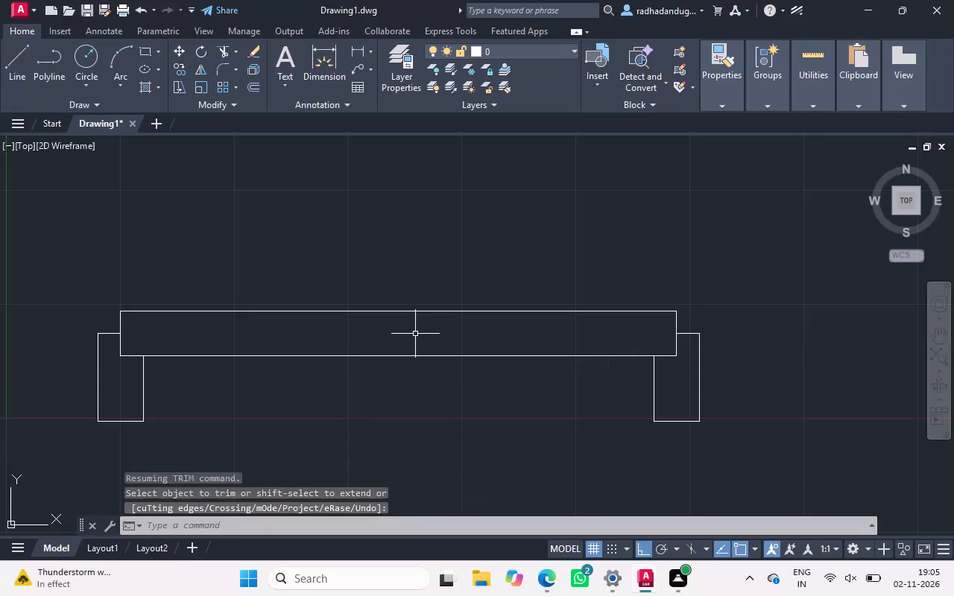
Offset the rectangle's top edge about 89 downward into the rectangle.
{"action": "key", "text": "o"}
{"action": "key", "text": "Return"}
{"action": "key", "text": "Return"}
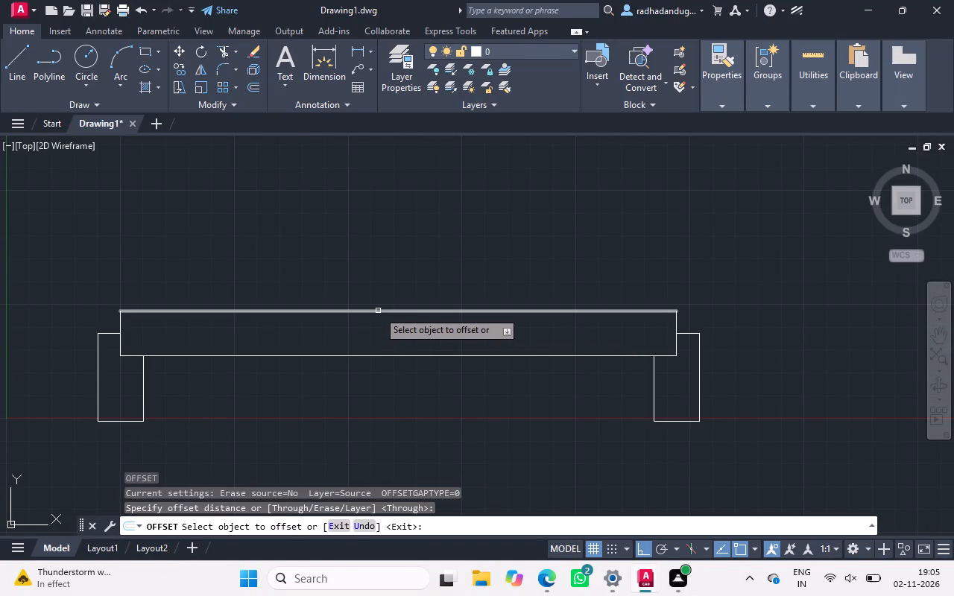
{"action": "left_click", "coordinate": [378, 311]}
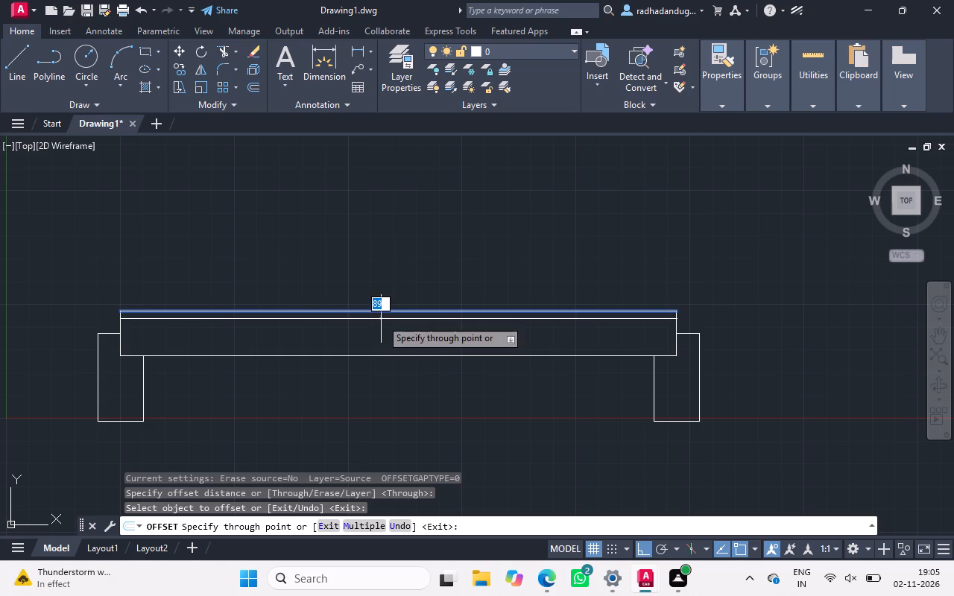
{"action": "left_click", "coordinate": [381, 319]}
Offset the rectangle's bottom edge 81 upward into the rectangle.
{"action": "left_click_drag", "start_coordinate": [381, 355], "coordinate": [381, 350]}
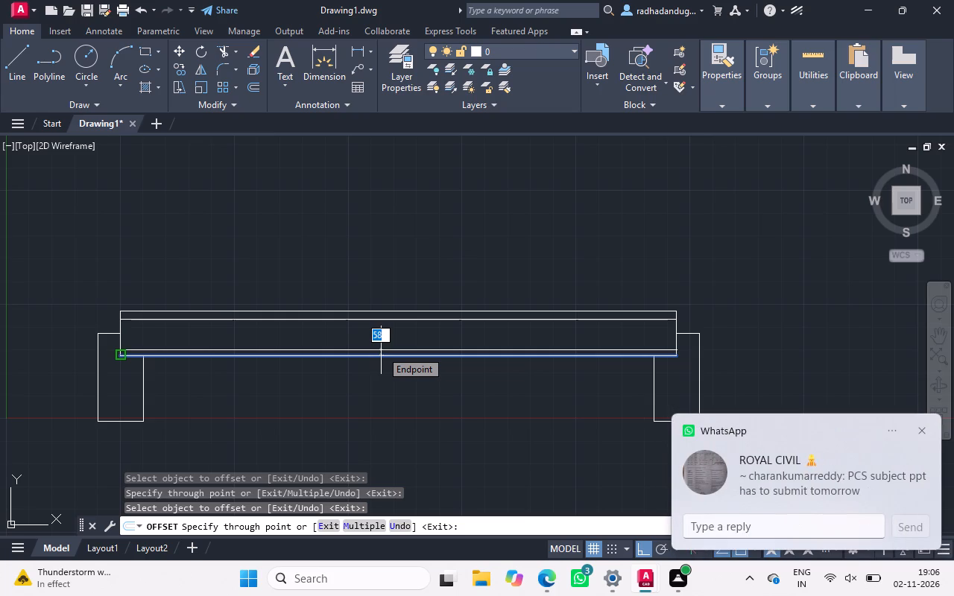
{"action": "left_click_drag", "start_coordinate": [381, 350], "coordinate": [382, 347]}
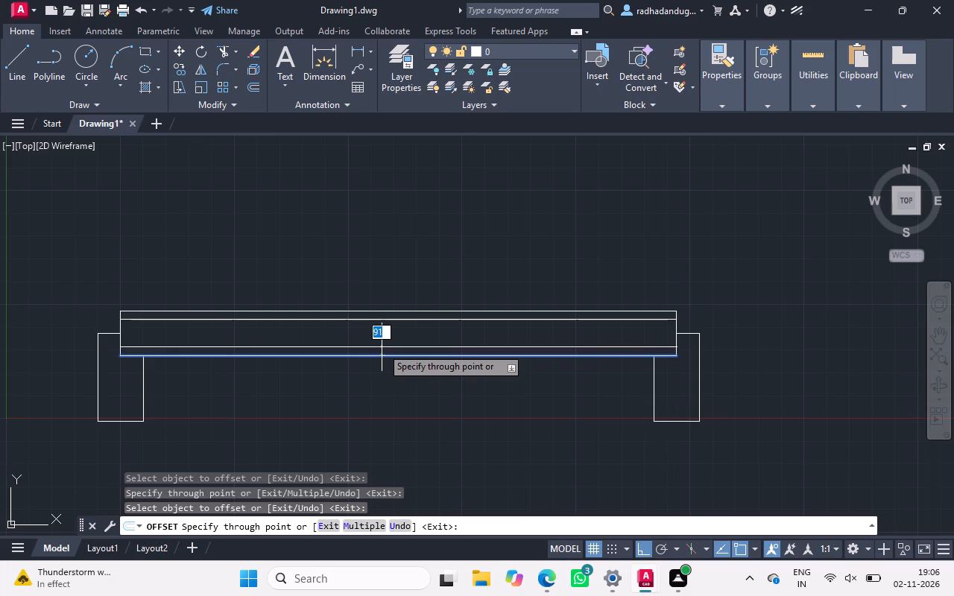
{"action": "type", "text": "81"}
{"action": "key", "text": "Return"}
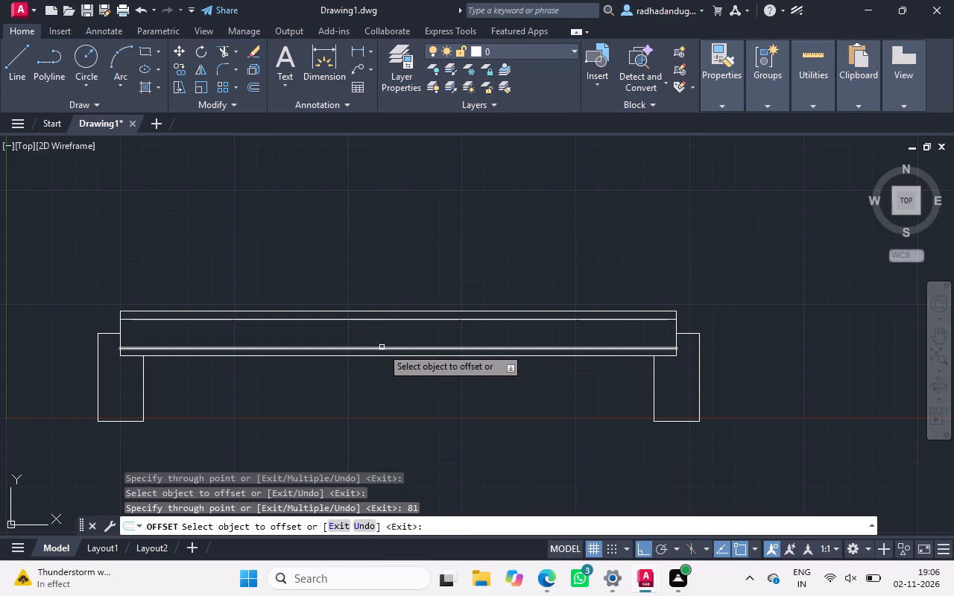
{"action": "key", "text": "Escape"}
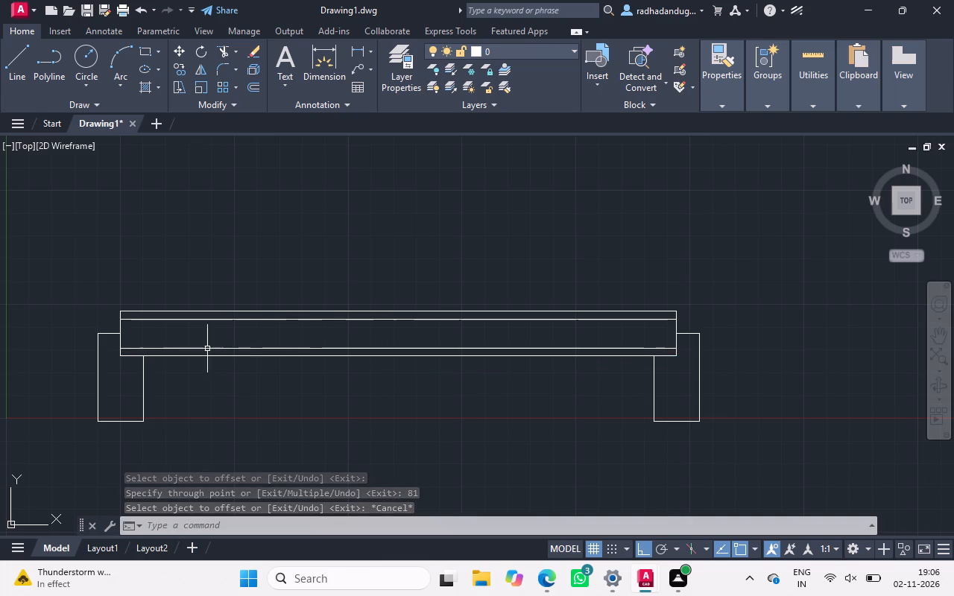
Offset the rectangle's left edge about 282 inward.
{"action": "key", "text": "o"}
{"action": "key", "text": "Return"}
{"action": "key", "text": "Return"}
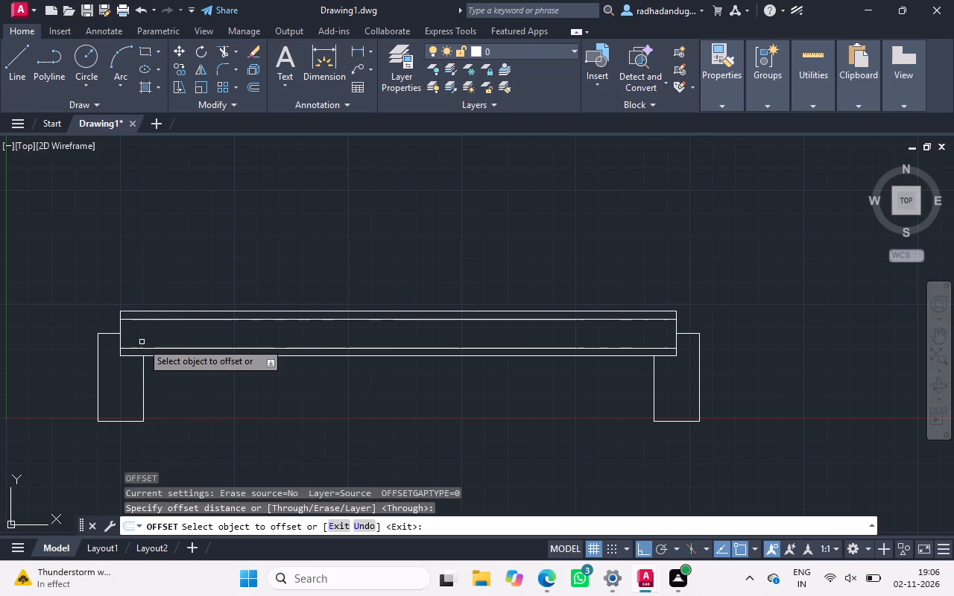
{"action": "left_click", "coordinate": [120, 330]}
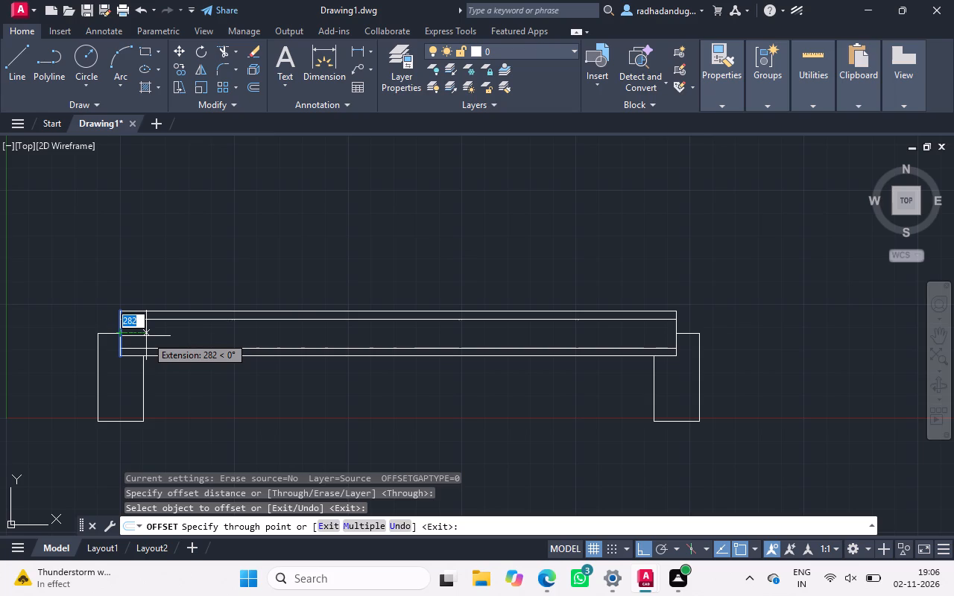
{"action": "left_click", "coordinate": [146, 336]}
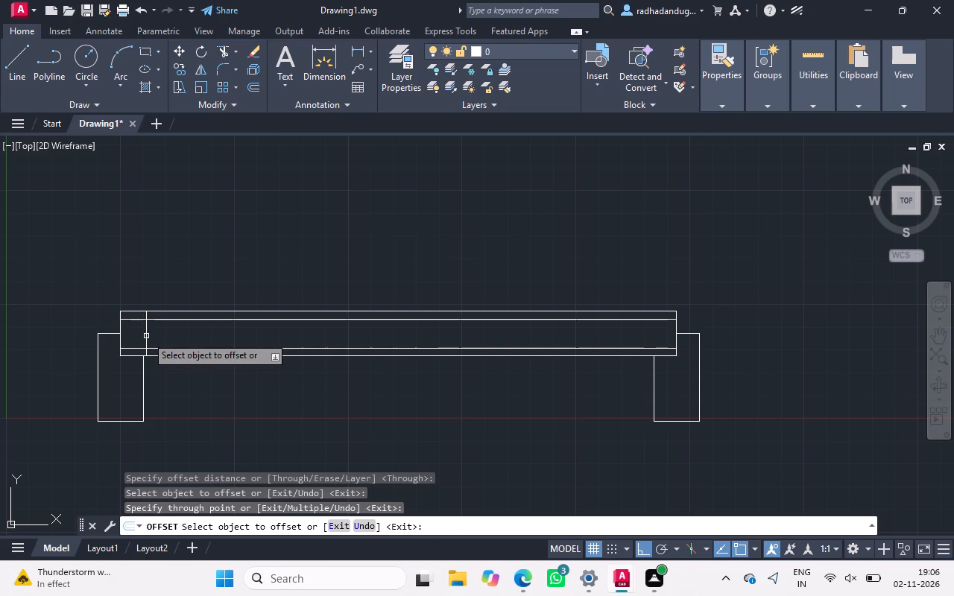
{"action": "left_click", "coordinate": [147, 336]}
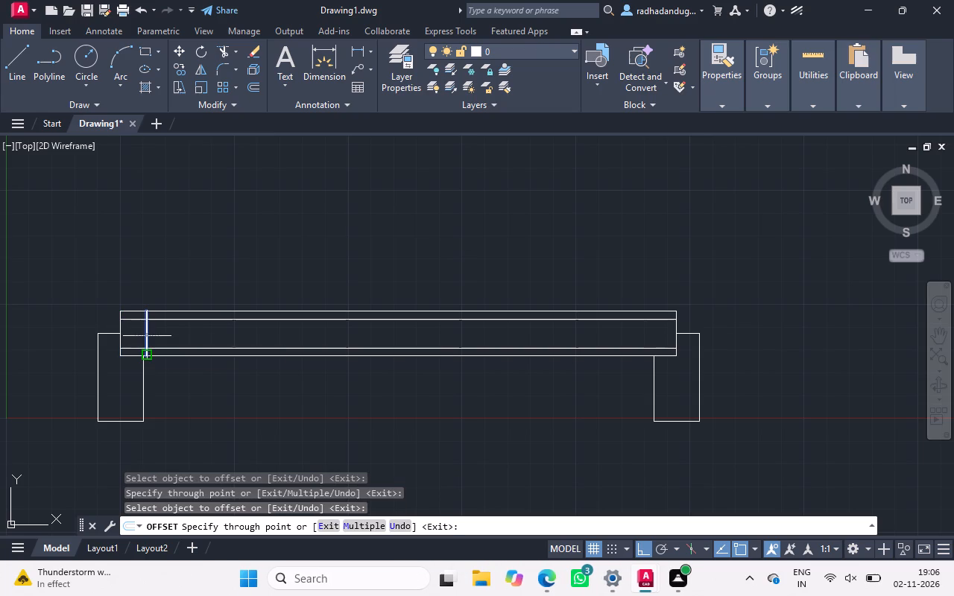
{"action": "key", "text": "Escape"}
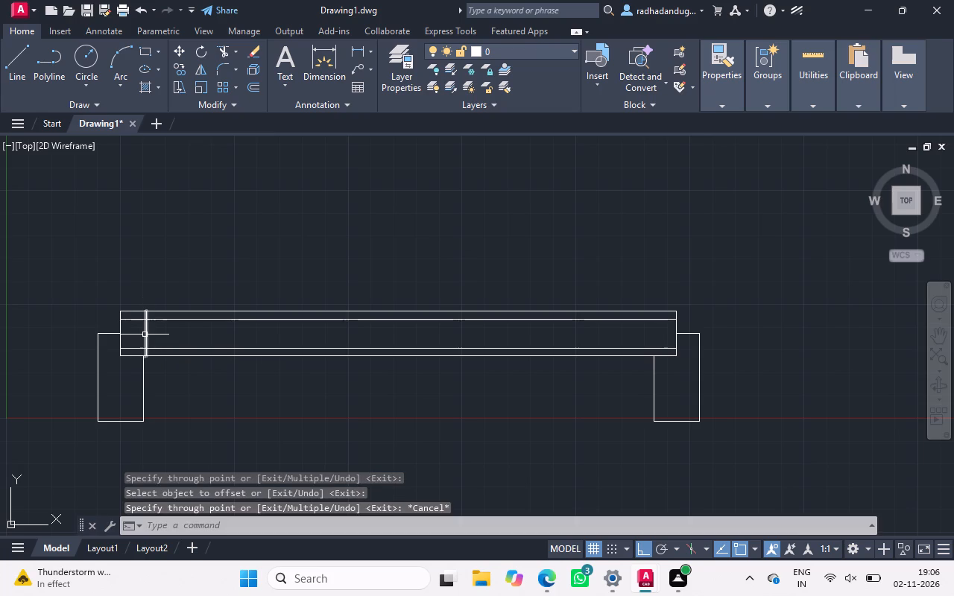
Trim the overlapping ends of the inner offset lines at the rectangle's left side so they meet in clean corners.
{"action": "type", "text": "TR"}
{"action": "key", "text": "space"}
{"action": "key", "text": "space"}
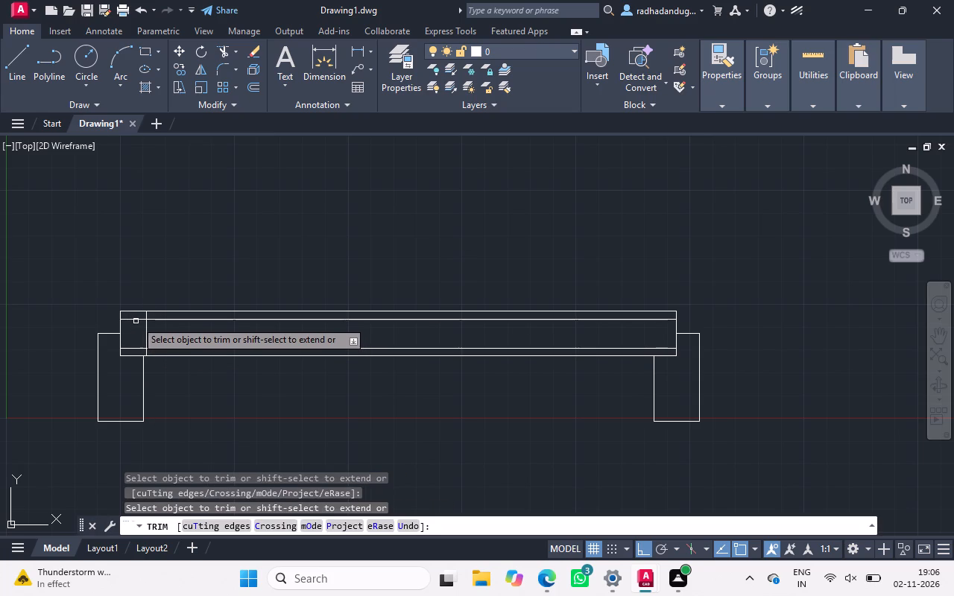
{"action": "left_click", "coordinate": [139, 320]}
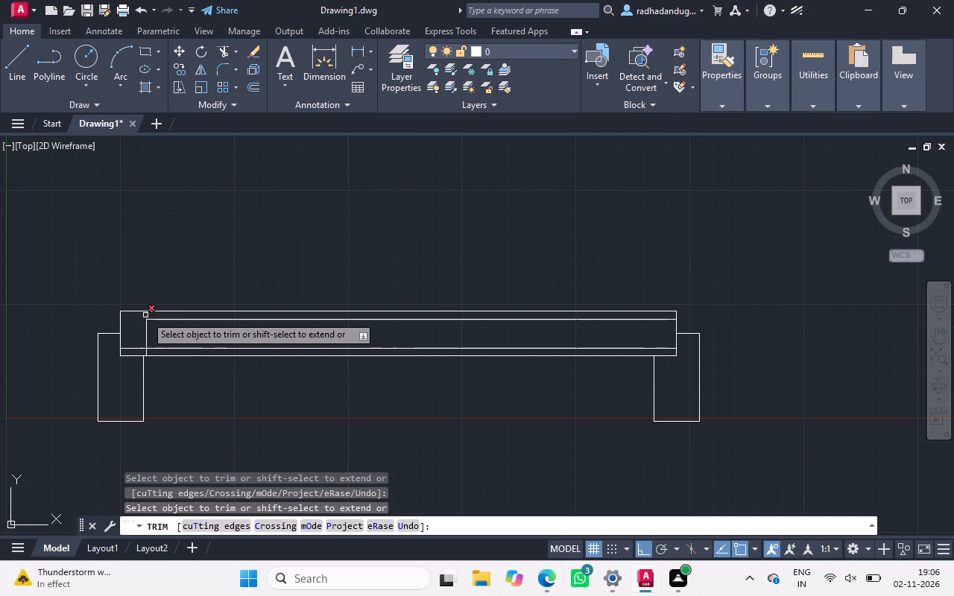
{"action": "left_click", "coordinate": [145, 315]}
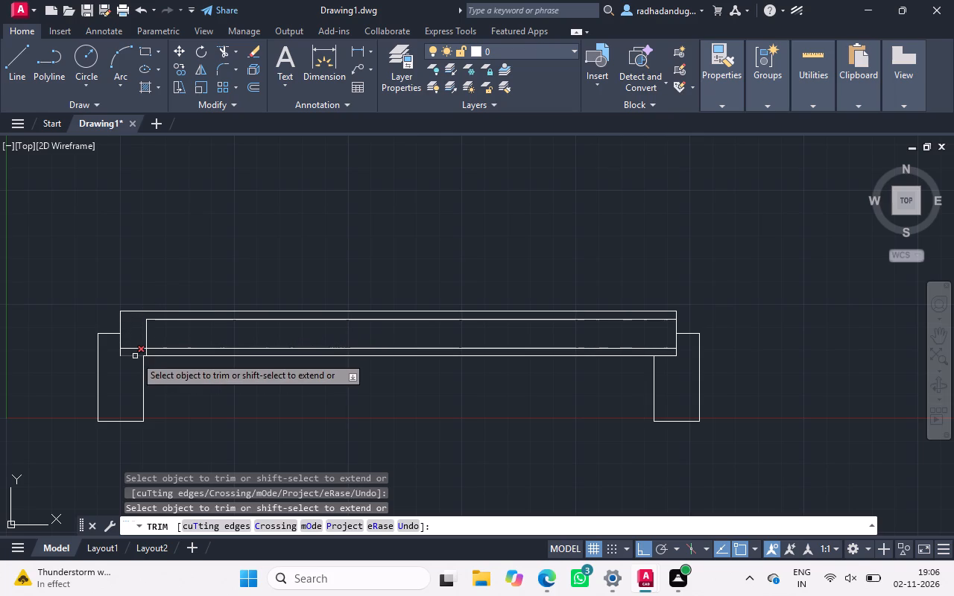
{"action": "left_click", "coordinate": [139, 351]}
{"action": "left_click", "coordinate": [139, 348]}
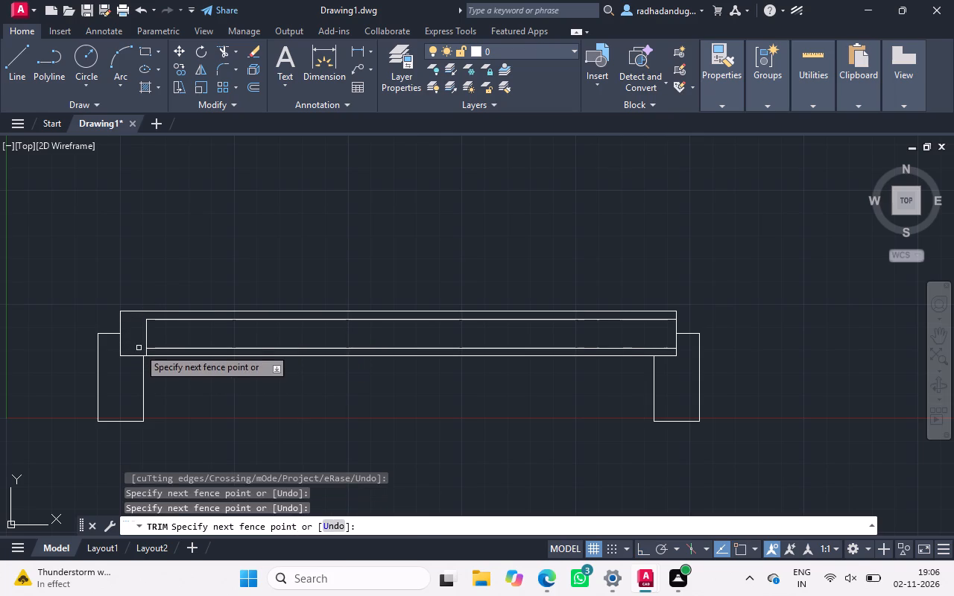
{"action": "left_click", "coordinate": [147, 352]}
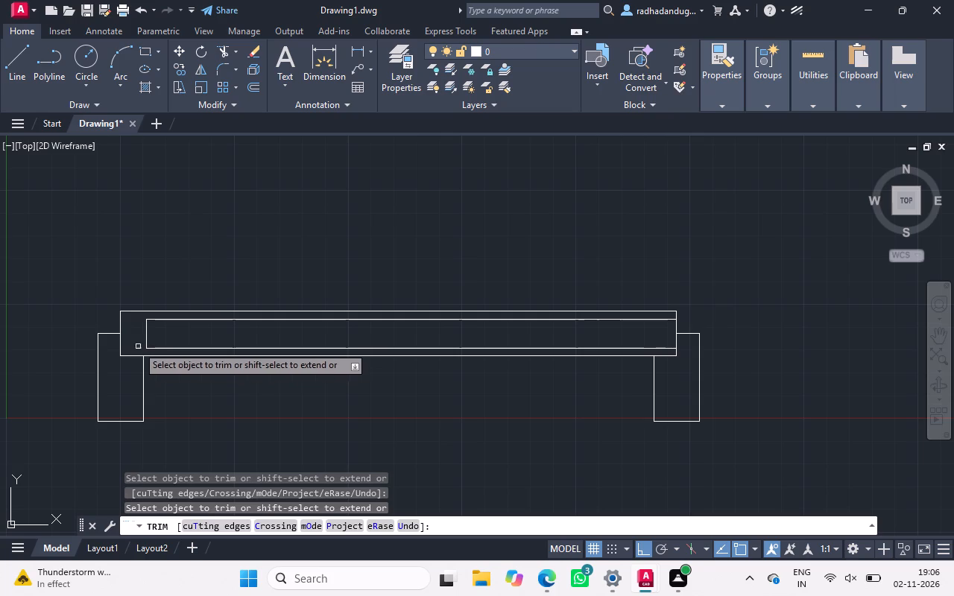
{"action": "key", "text": "Escape"}
{"action": "key", "text": "Escape"}
{"action": "key", "text": "Escape"}
{"action": "key", "text": "Escape"}
{"action": "key", "text": "Escape"}
{"action": "key", "text": "Escape"}
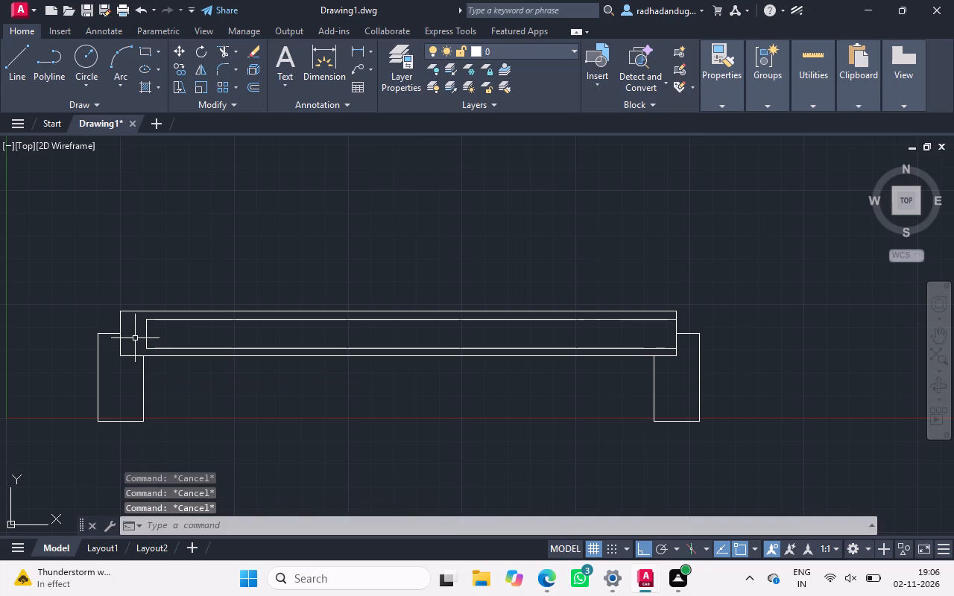
{"action": "key", "text": "Escape"}
{"action": "left_click", "coordinate": [135, 338]}
{"action": "key", "text": "Escape"}
{"action": "key", "text": "Escape"}
{"action": "key", "text": "Escape"}
{"action": "key", "text": "Escape"}
{"action": "key", "text": "Escape"}
{"action": "key", "text": "Escape"}
Offset the inner frame's left vertical line 150 to the right, between the inner horizontal lines.
{"action": "key", "text": "o"}
{"action": "key", "text": "Return"}
{"action": "key", "text": "Return"}
{"action": "key", "text": "Return"}
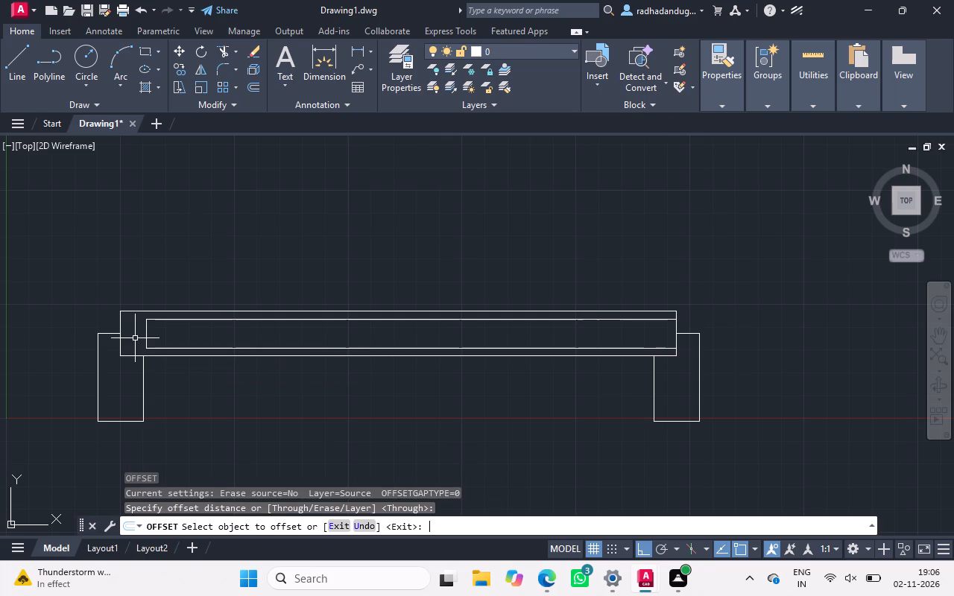
{"action": "key", "text": "o"}
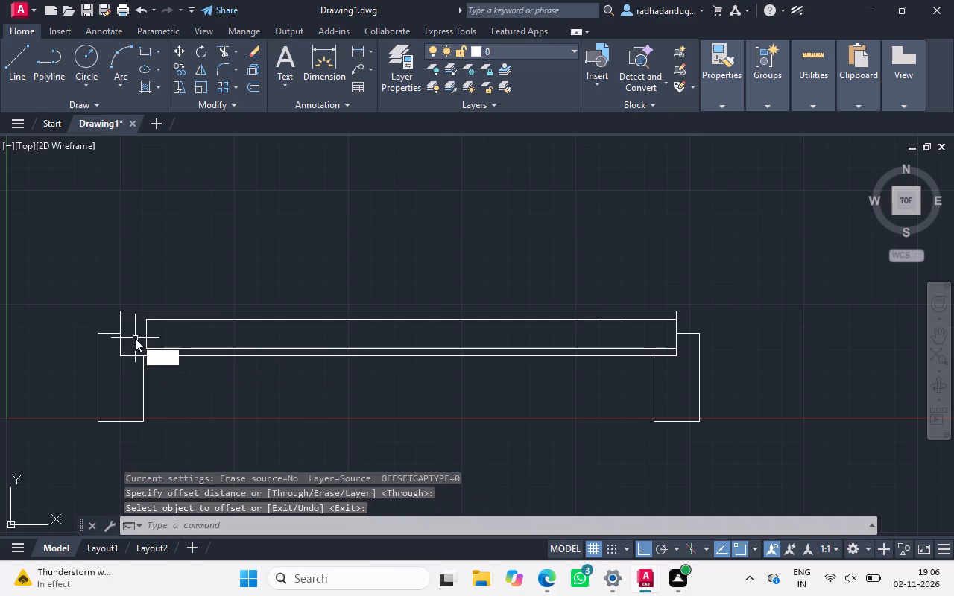
{"action": "key", "text": "Return"}
{"action": "key", "text": "Return"}
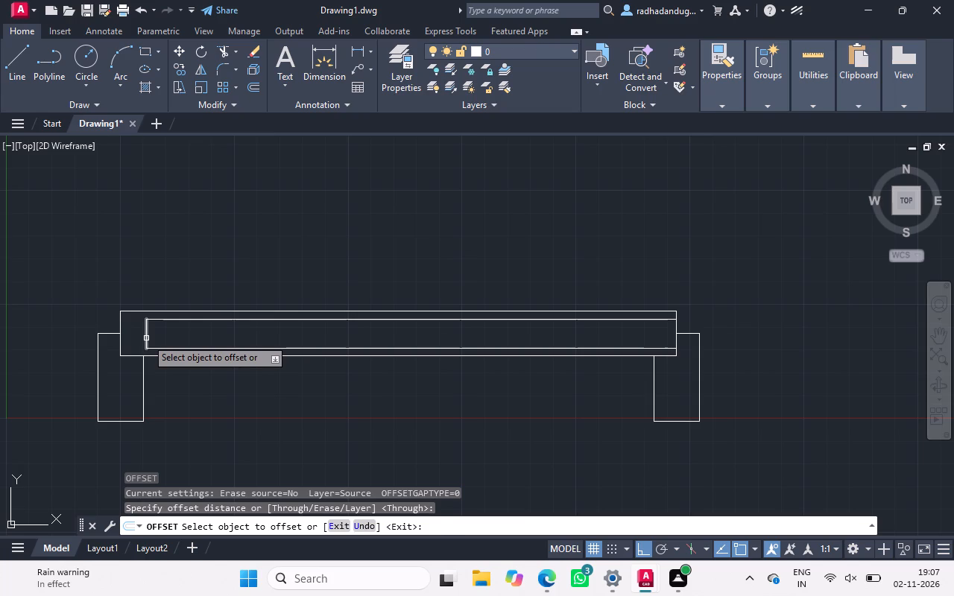
{"action": "left_click_drag", "start_coordinate": [146, 338], "coordinate": [158, 340]}
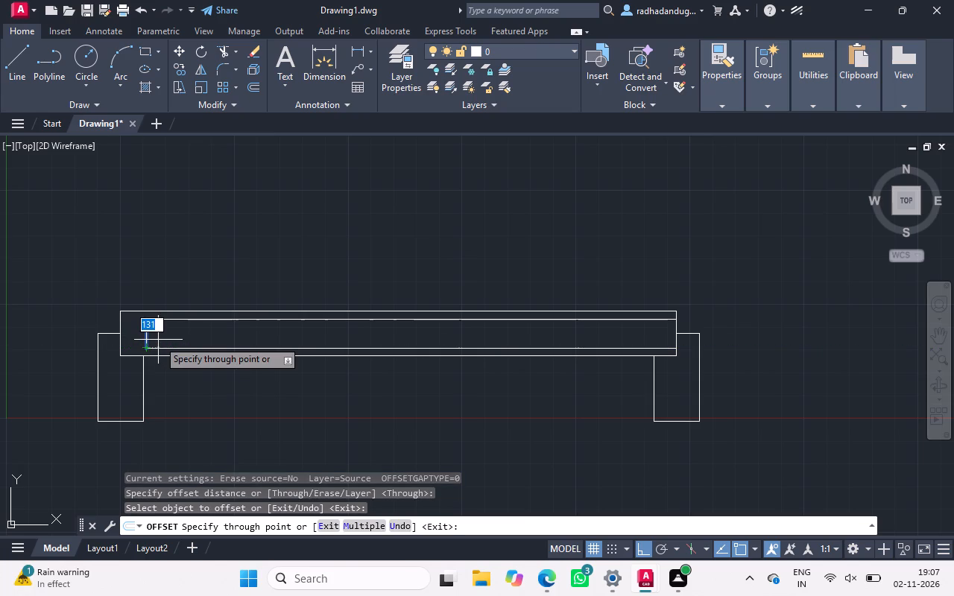
{"action": "key", "text": "1"}
{"action": "key", "text": "5"}
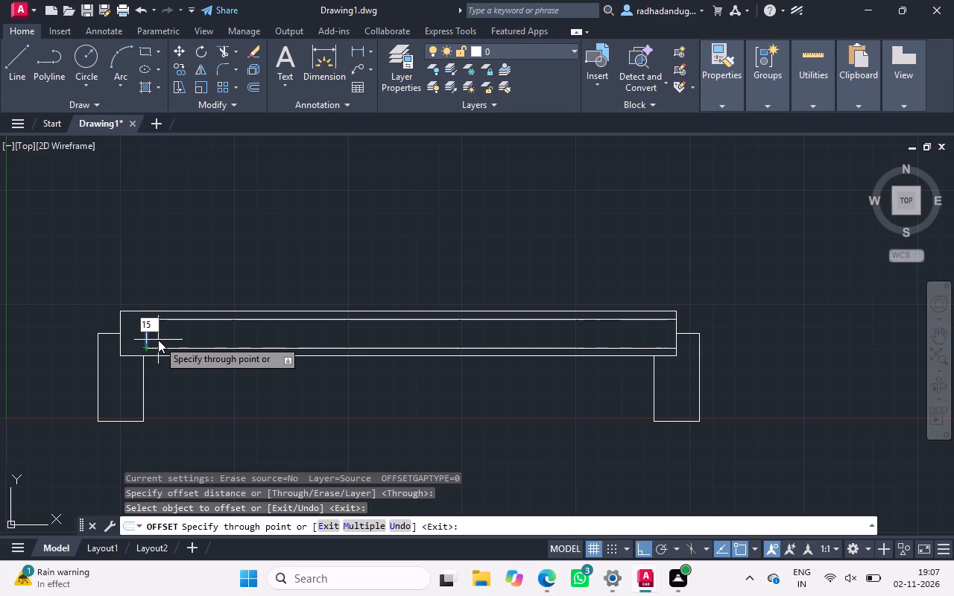
{"action": "key", "text": "0"}
{"action": "key", "text": "Return"}
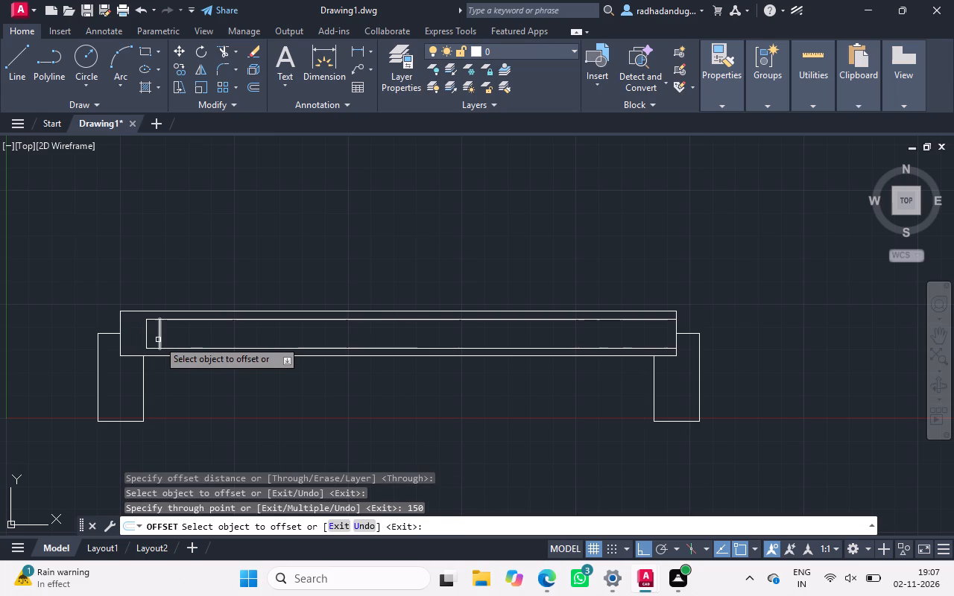
Add two more vertical lines to the right at 150 spacing, offsetting each from the newest one.
{"action": "left_click", "coordinate": [158, 340]}
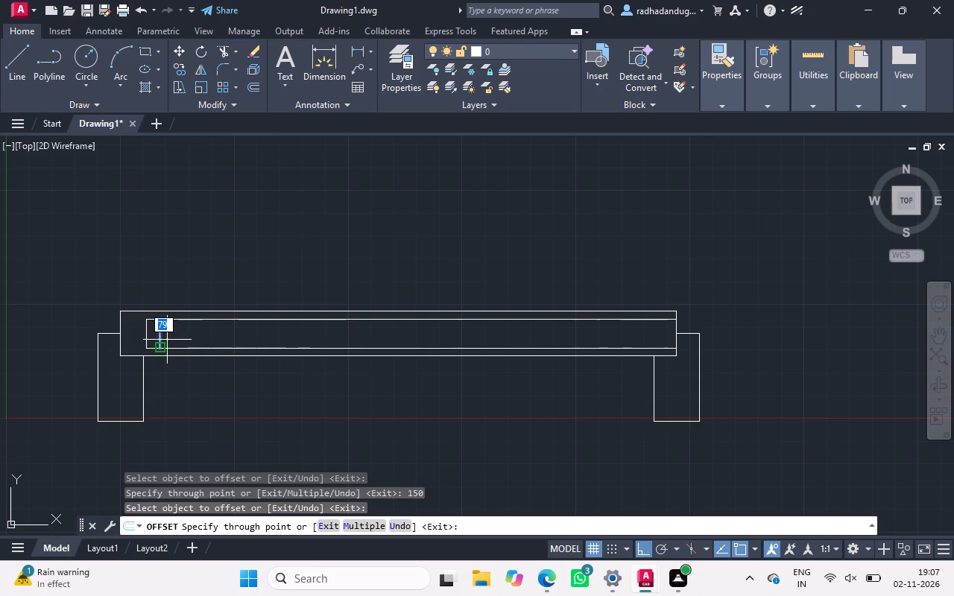
{"action": "key", "text": "1"}
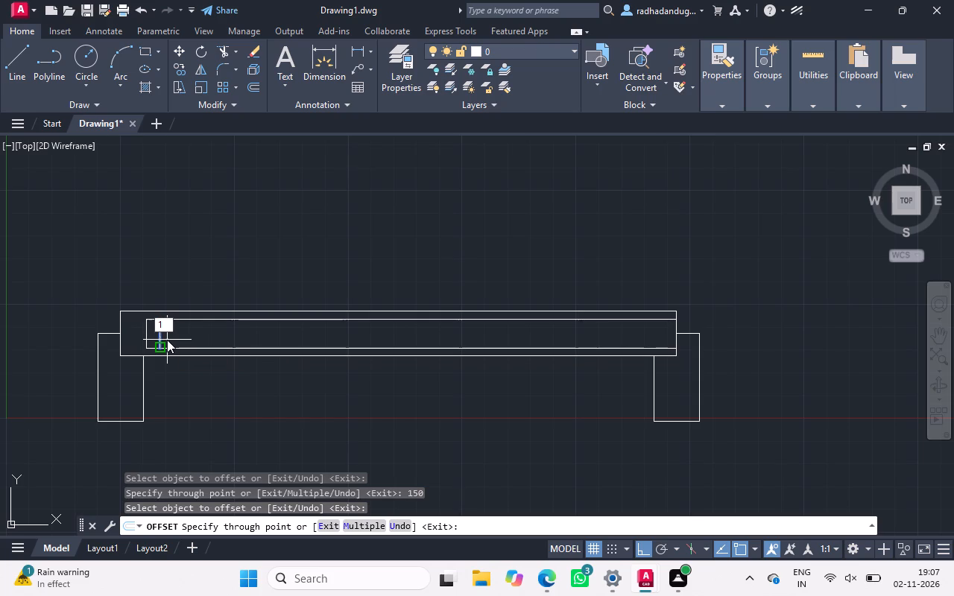
{"action": "key", "text": "5"}
{"action": "key", "text": "0"}
{"action": "key", "text": "Return"}
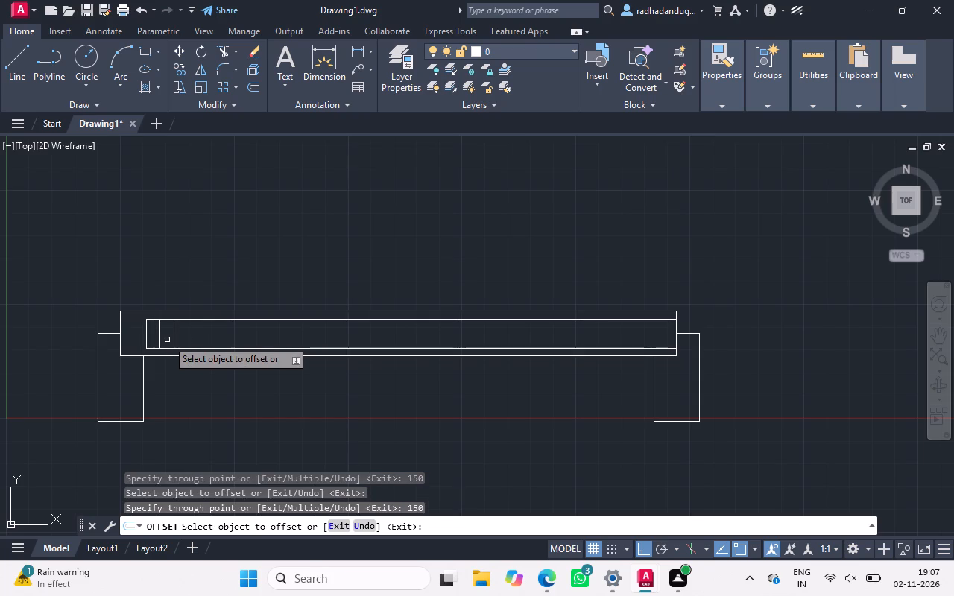
{"action": "left_click_drag", "start_coordinate": [174, 340], "coordinate": [195, 341]}
{"action": "type", "text": "15"}
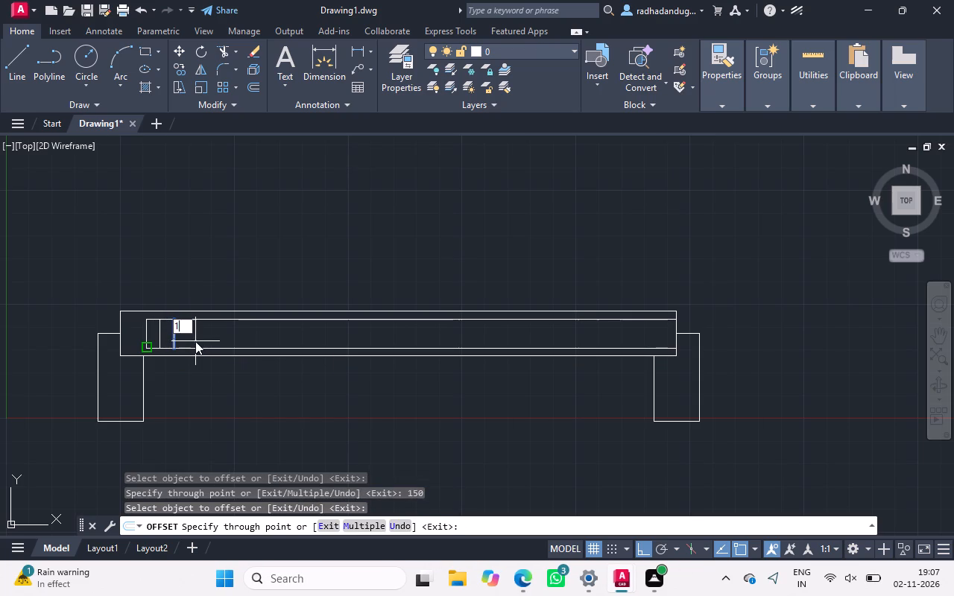
{"action": "key", "text": "0"}
{"action": "key", "text": "Return"}
{"action": "key", "text": "1"}
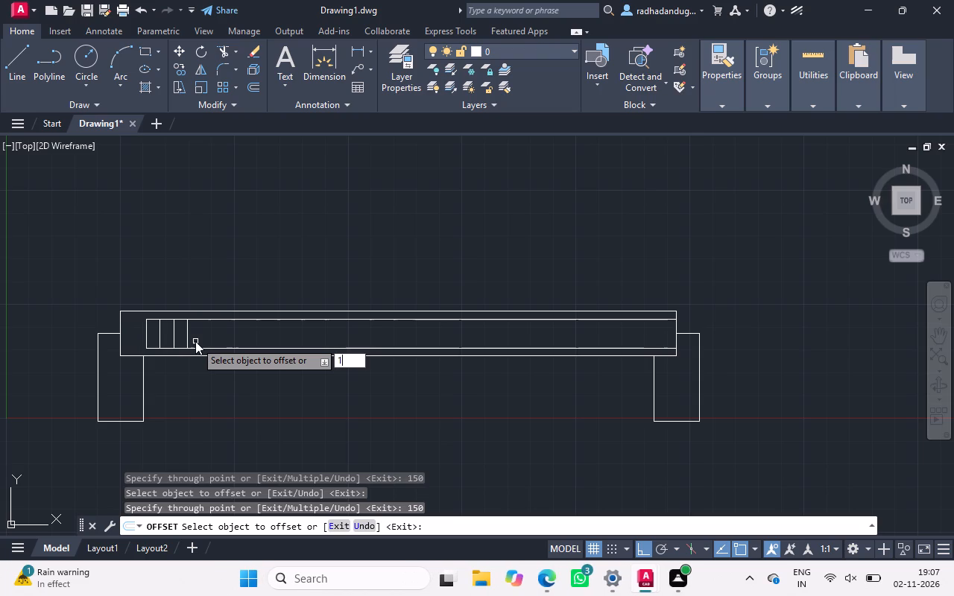
{"action": "type", "text": "50"}
{"action": "key", "text": "Return"}
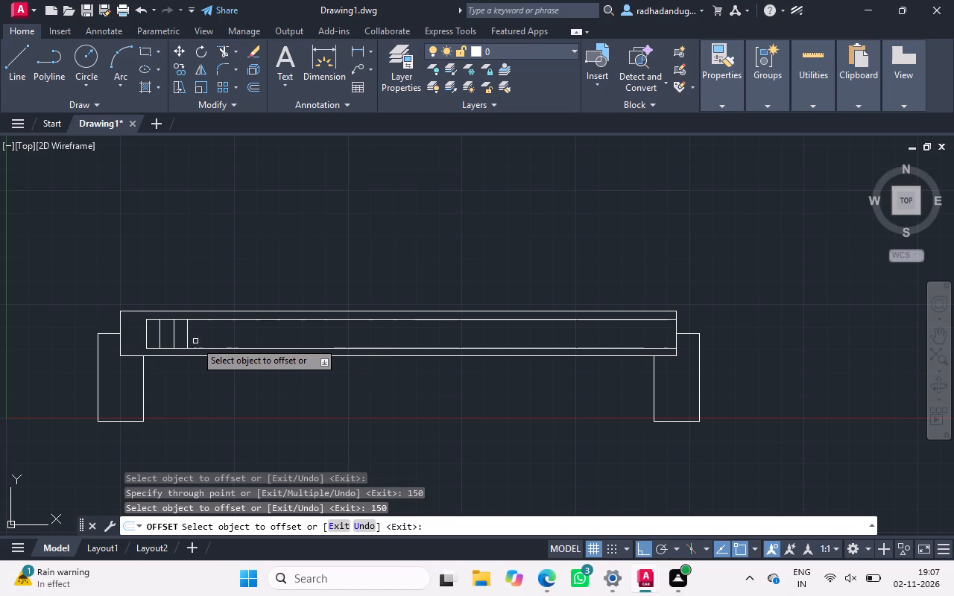
Continue the row with two more verticals, offsetting the rightmost inner line 150 to the right each time.
{"action": "left_click_drag", "start_coordinate": [188, 337], "coordinate": [202, 338]}
{"action": "key", "text": "1"}
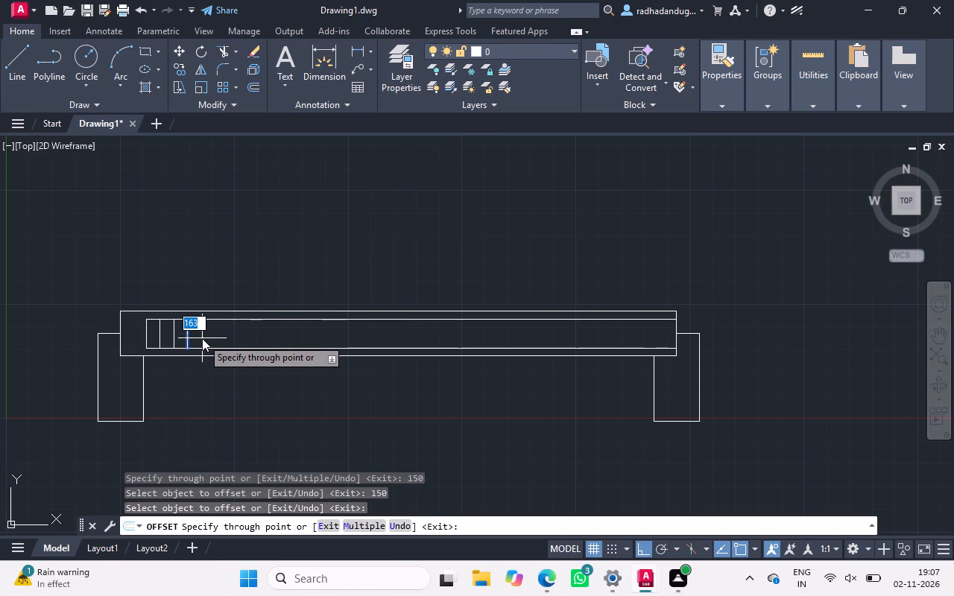
{"action": "key", "text": "5"}
{"action": "key", "text": "0"}
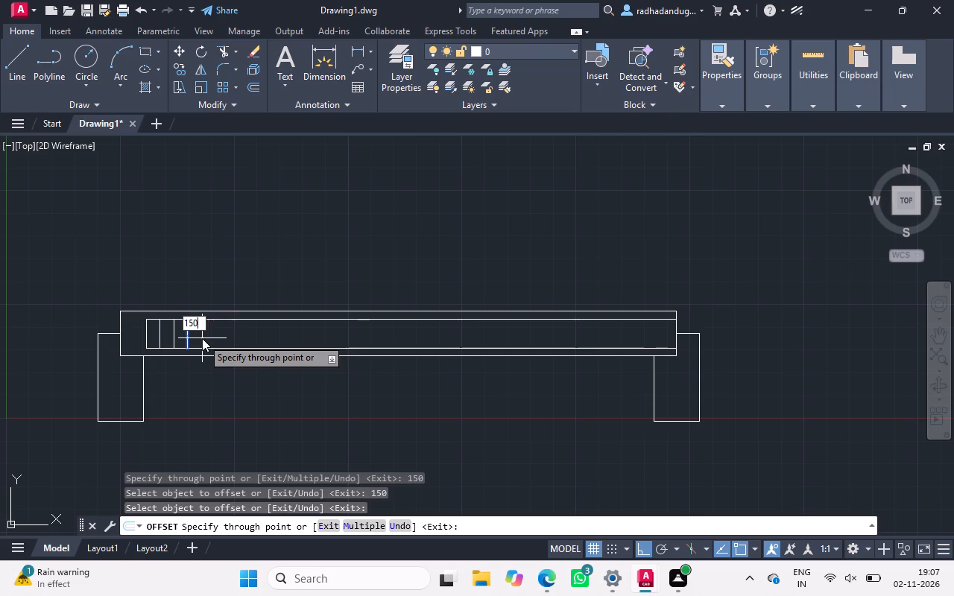
{"action": "key", "text": "Return"}
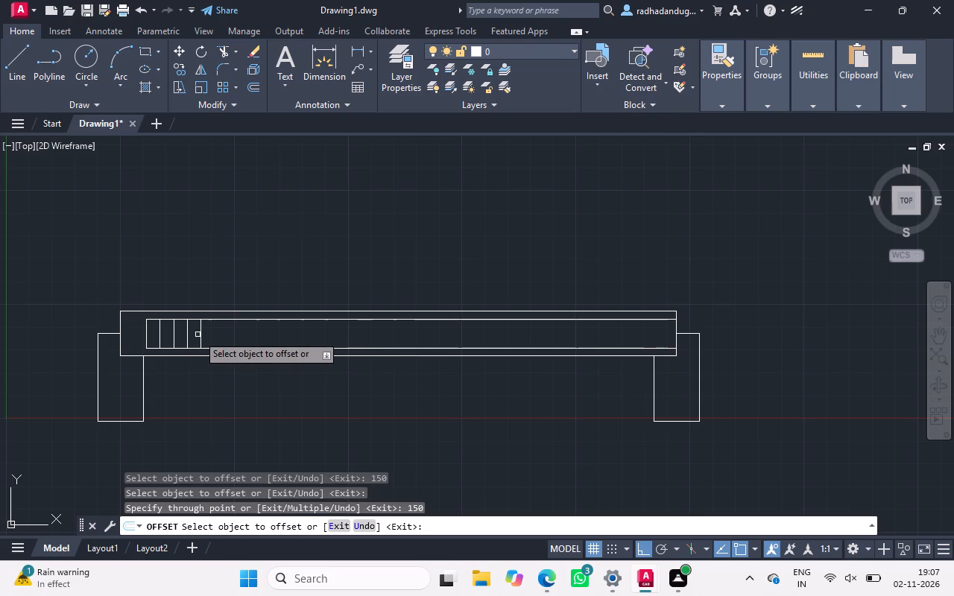
{"action": "left_click", "coordinate": [200, 335]}
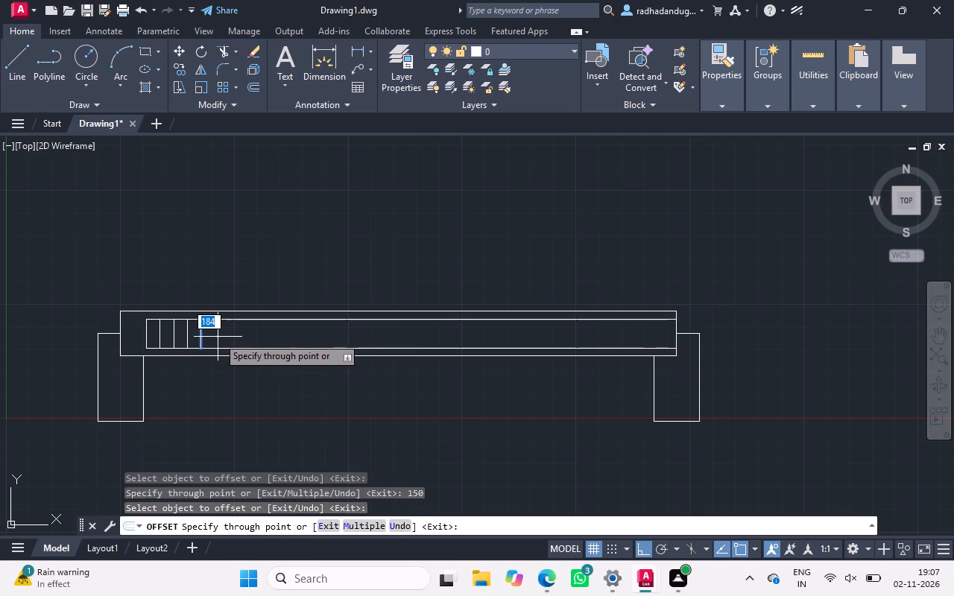
{"action": "type", "text": "15"}
{"action": "key", "text": "0"}
{"action": "key", "text": "Return"}
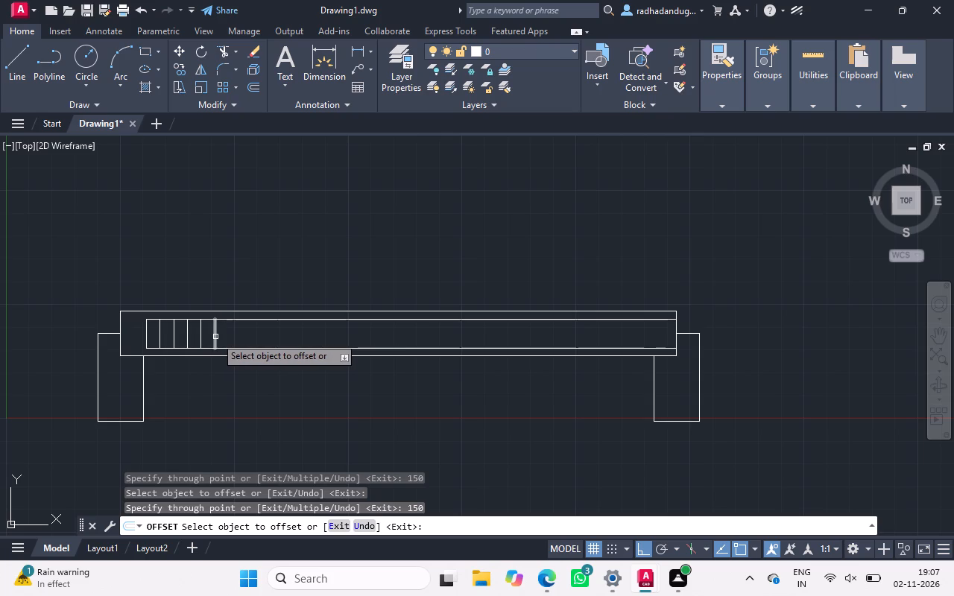
Offset the newest vertical line 150 to the right to add a sixth spaced line.
{"action": "left_click", "coordinate": [443, 533]}
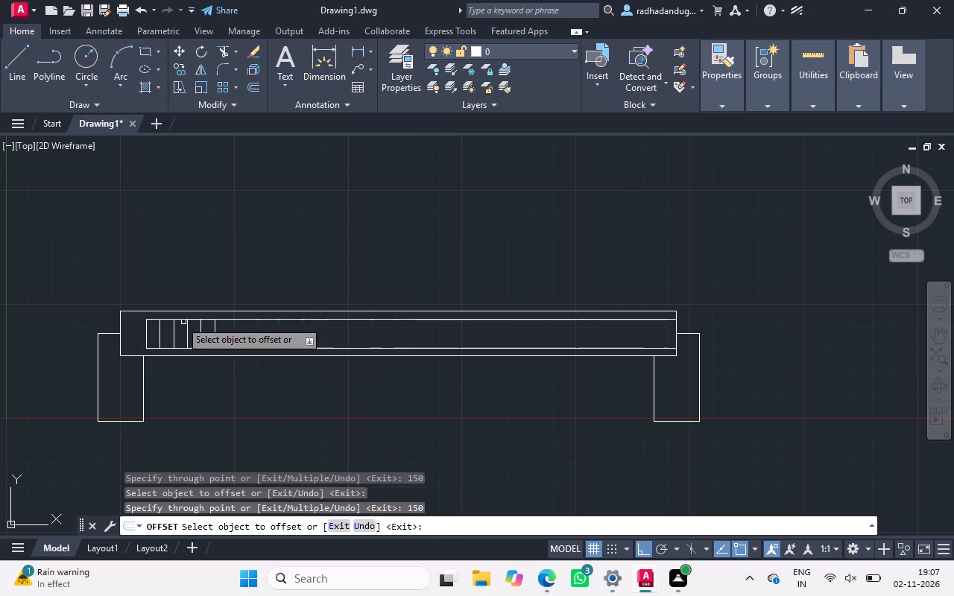
{"action": "left_click", "coordinate": [217, 333]}
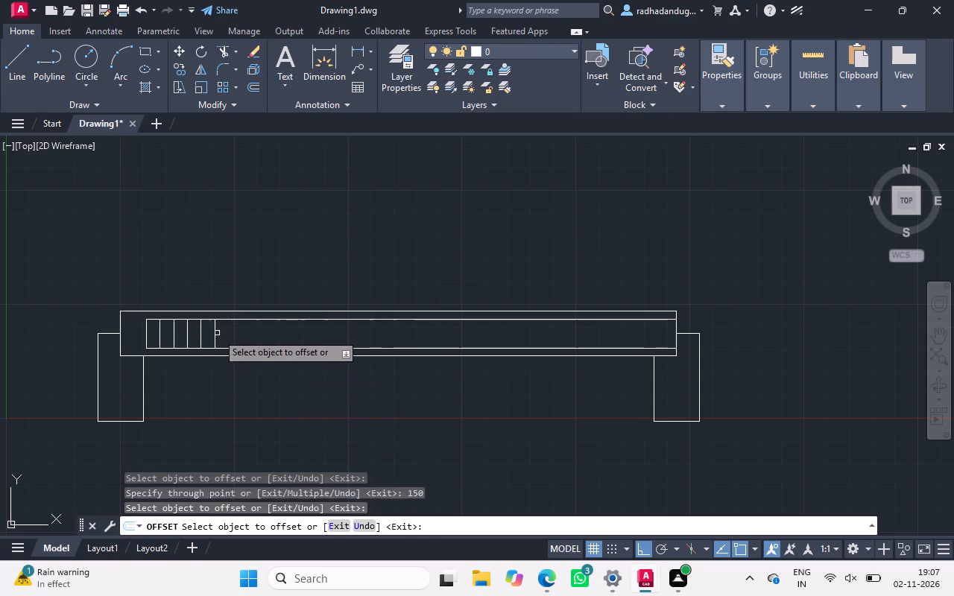
{"action": "left_click", "coordinate": [216, 337]}
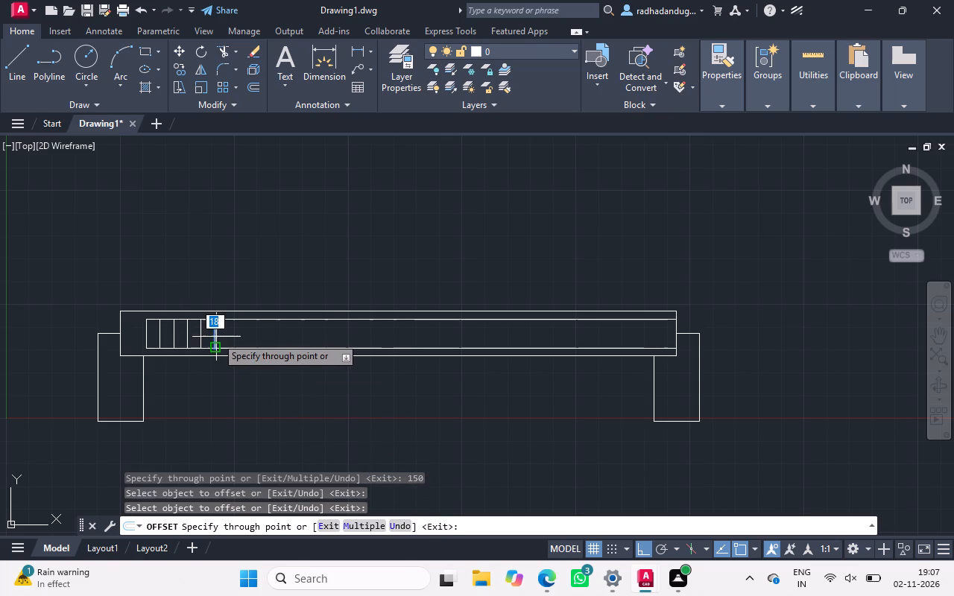
{"action": "key", "text": "1"}
{"action": "type", "text": "50"}
{"action": "key", "text": "Return"}
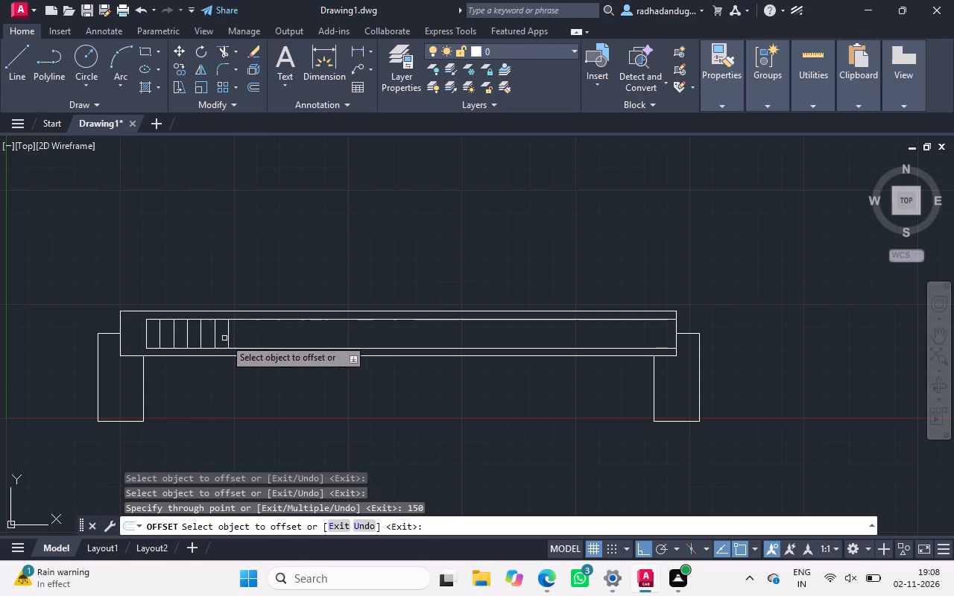
Offset the sixth spaced vertical line 150 to the right and end the Offset command.
{"action": "left_click", "coordinate": [440, 524]}
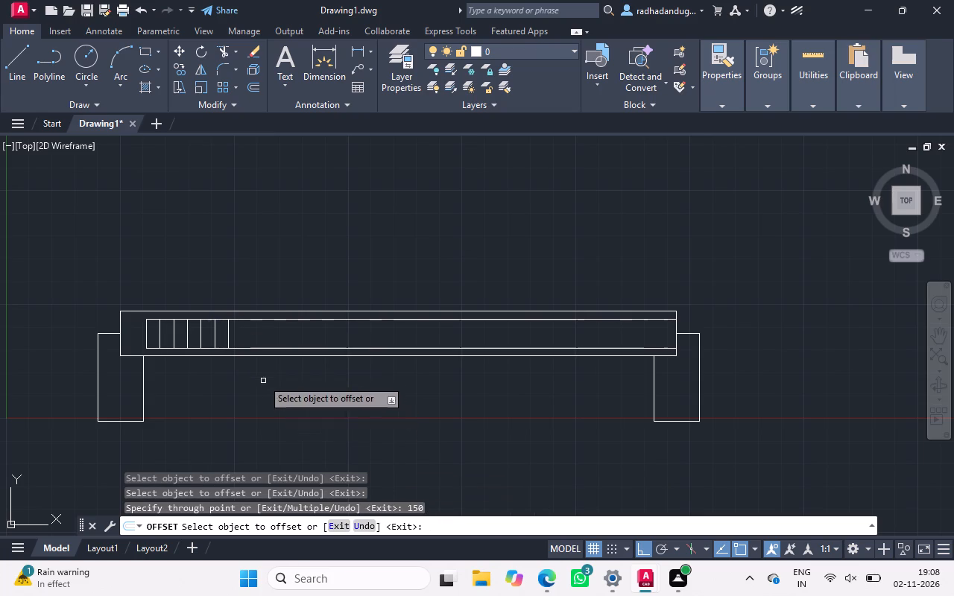
{"action": "left_click", "coordinate": [229, 333]}
{"action": "left_click_drag", "start_coordinate": [229, 333], "coordinate": [238, 334]}
{"action": "key", "text": "1"}
{"action": "type", "text": "50"}
{"action": "key", "text": "Return"}
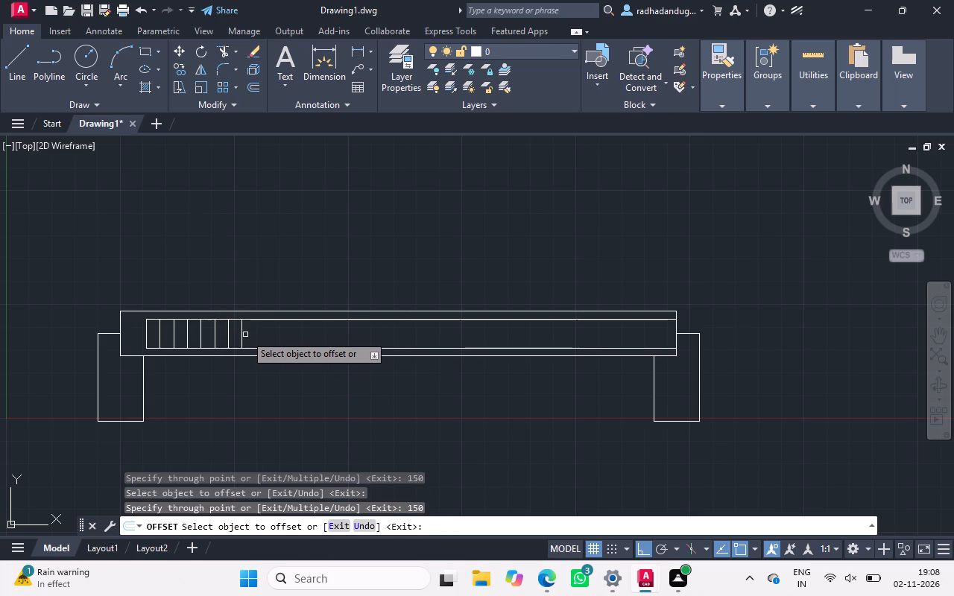
{"action": "key", "text": "Escape"}
{"action": "key", "text": "Escape"}
{"action": "key", "text": "Escape"}
{"action": "key", "text": "Escape"}
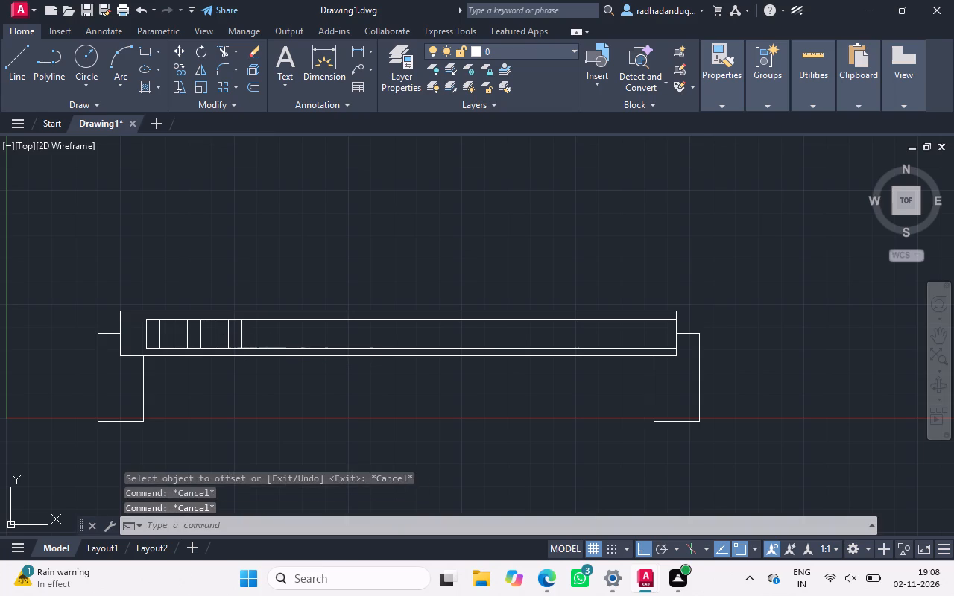
{"action": "key", "text": "Escape"}
Restart Offset in through-point mode and offset the last vertical of the row 150 to the right.
{"action": "key", "text": "o"}
{"action": "key", "text": "Return"}
{"action": "key", "text": "Return"}
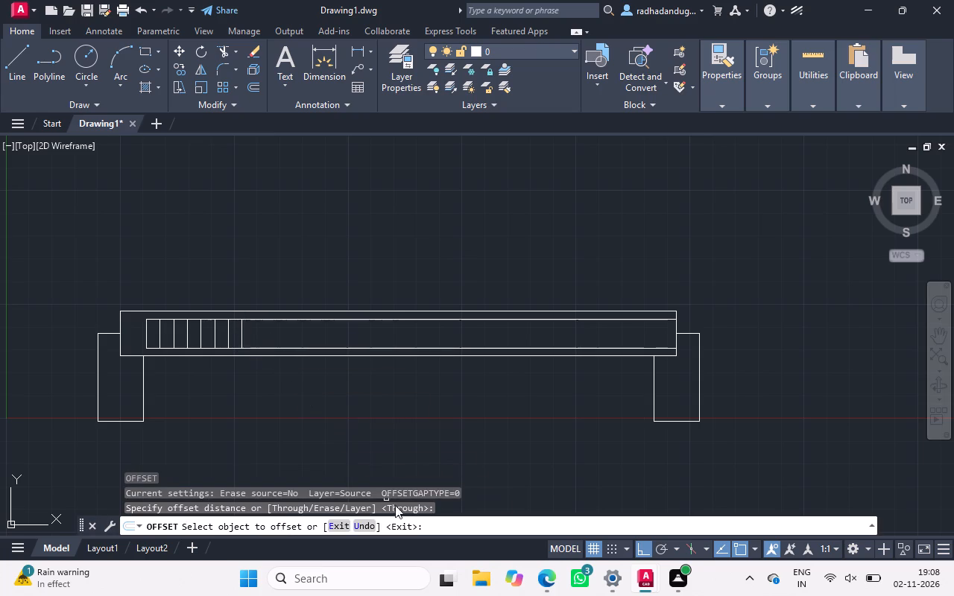
{"action": "left_click", "coordinate": [448, 527]}
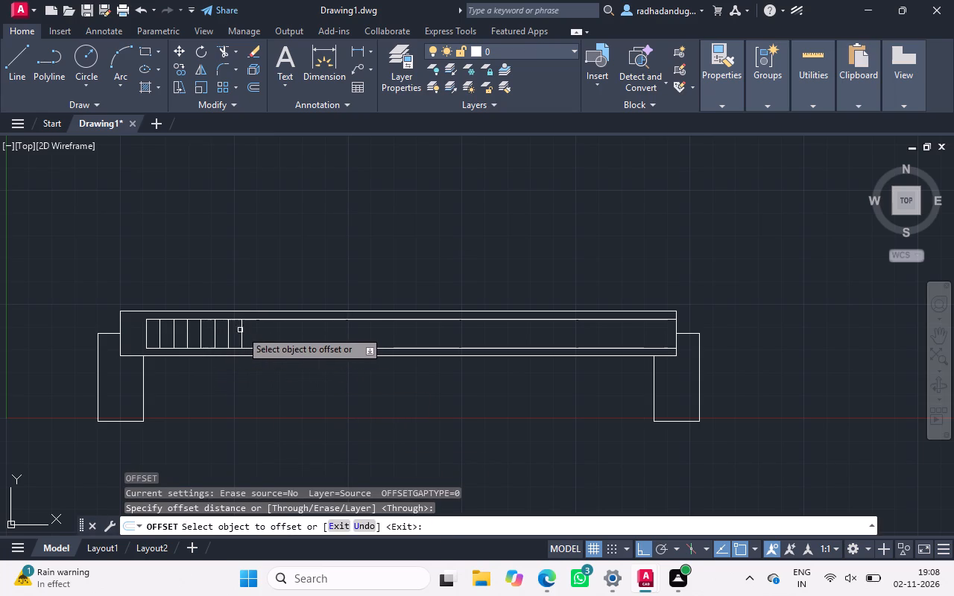
{"action": "left_click", "coordinate": [242, 330]}
{"action": "left_click_drag", "start_coordinate": [242, 330], "coordinate": [258, 333]}
{"action": "type", "text": "150"}
{"action": "key", "text": "Return"}
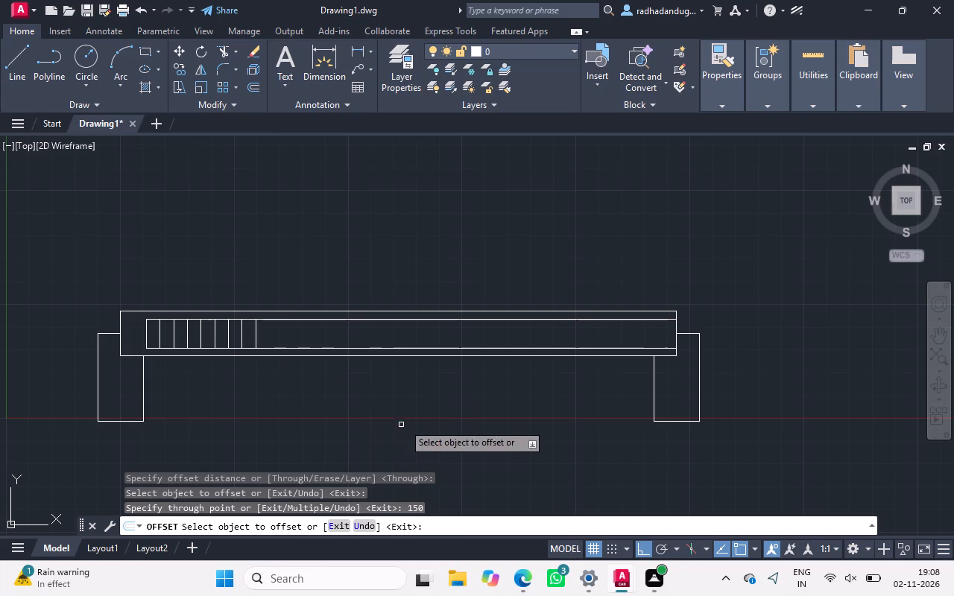
Add two more verticals to the row inside the inner frame, offsetting the last line 150 to the right each time.
{"action": "double_click", "coordinate": [255, 332]}
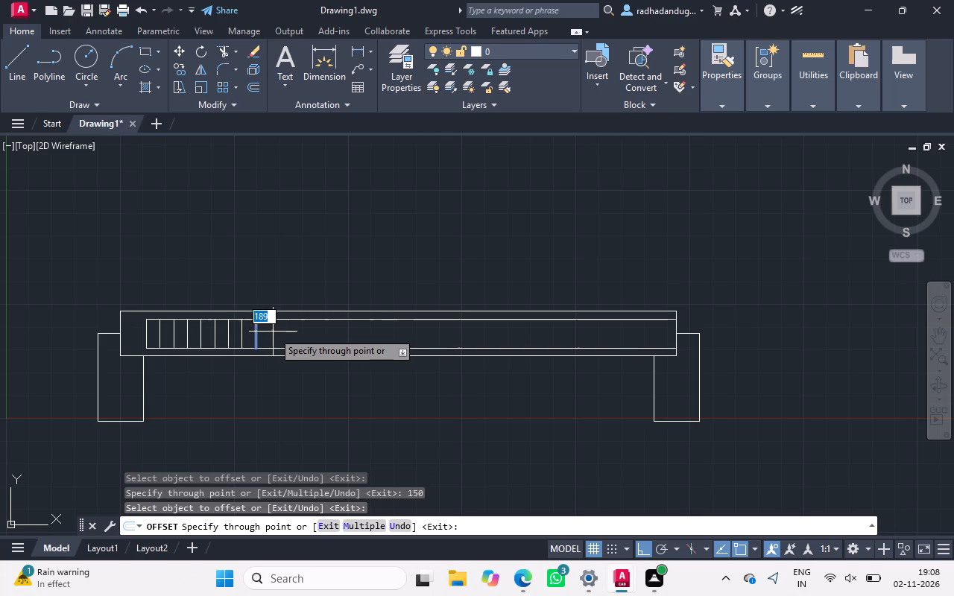
{"action": "type", "text": "150"}
{"action": "key", "text": "Return"}
{"action": "left_click_drag", "start_coordinate": [271, 329], "coordinate": [275, 329]}
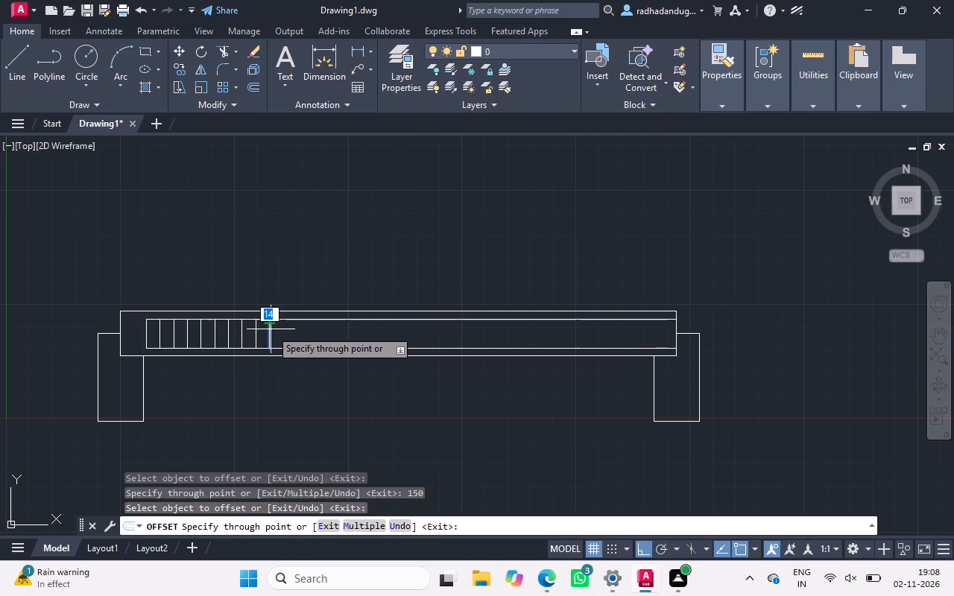
{"action": "left_click_drag", "start_coordinate": [275, 329], "coordinate": [292, 332]}
{"action": "type", "text": "150"}
{"action": "key", "text": "Return"}
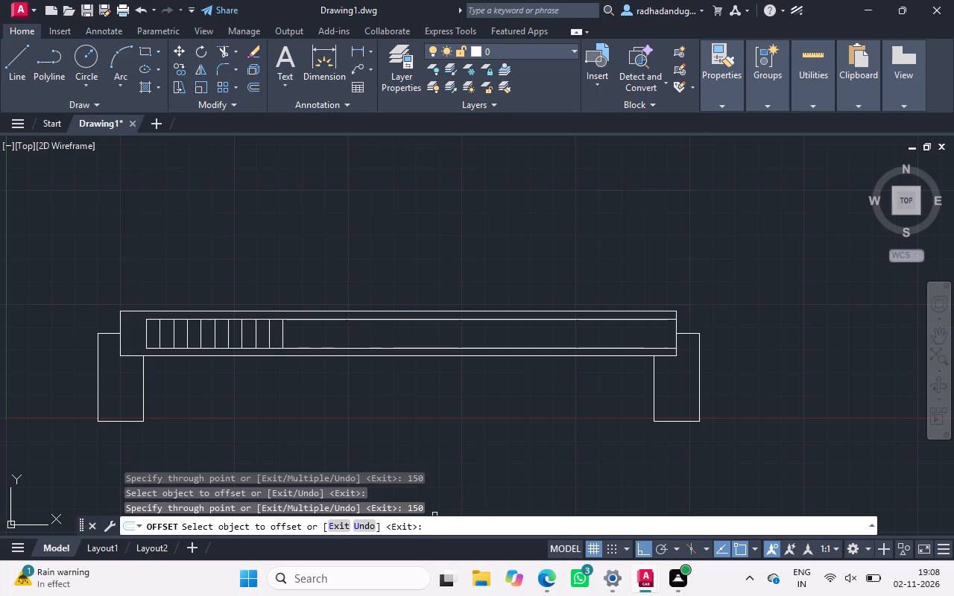
Offset the newest vertical of the row 150 to the right and end the Offset command.
{"action": "left_click", "coordinate": [281, 335]}
{"action": "left_click_drag", "start_coordinate": [281, 335], "coordinate": [284, 335]}
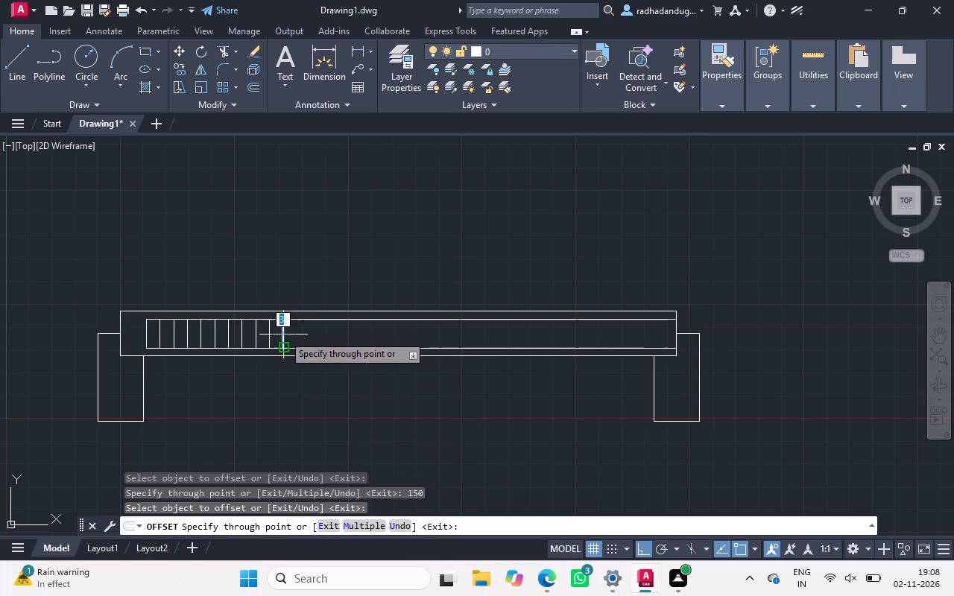
{"action": "left_click_drag", "start_coordinate": [284, 335], "coordinate": [291, 335]}
{"action": "key", "text": "1"}
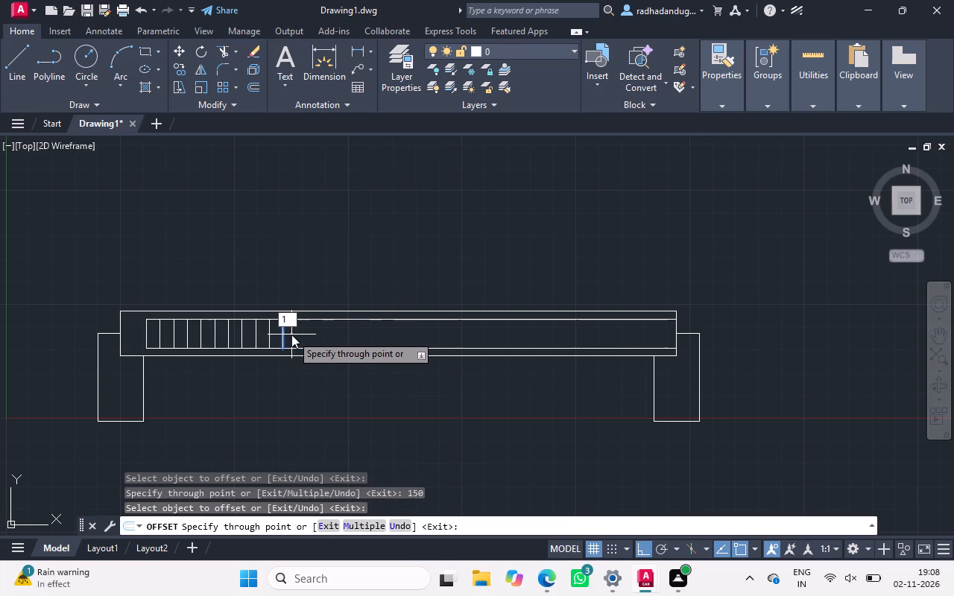
{"action": "key", "text": "5"}
{"action": "key", "text": "0"}
{"action": "key", "text": "Return"}
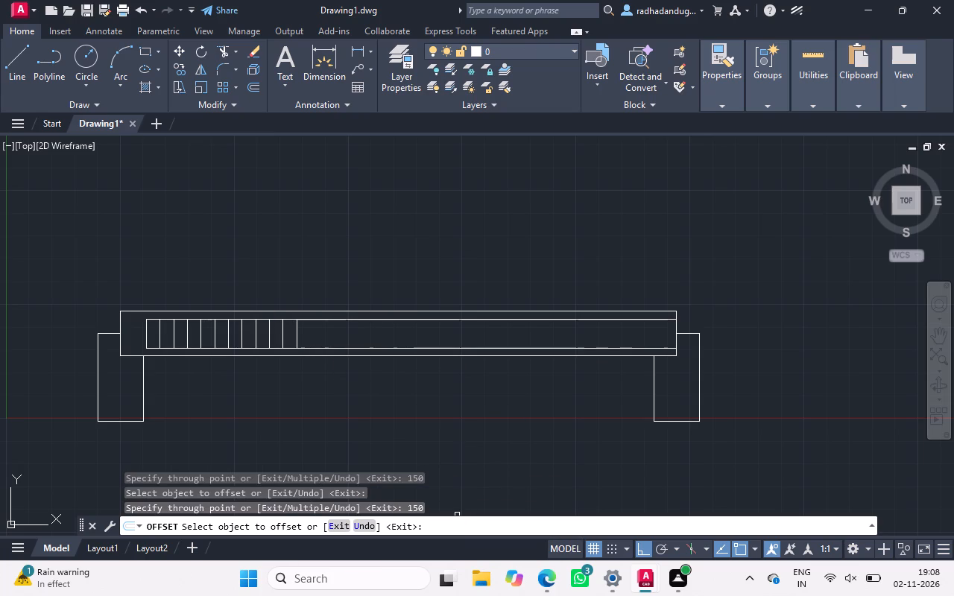
{"action": "key", "text": "Escape"}
{"action": "key", "text": "Escape"}
{"action": "key", "text": "Escape"}
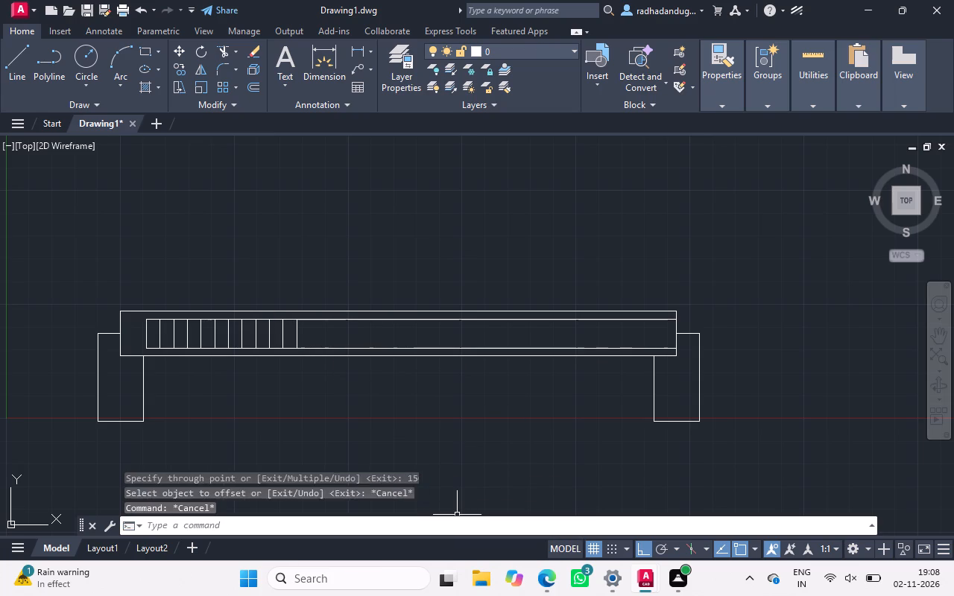
{"action": "key", "text": "Escape"}
{"action": "key", "text": "Escape"}
{"action": "key", "text": "Escape"}
{"action": "key", "text": "Escape"}
Restart Offset in through-point mode and add two verticals, each 150 to the right of the row's last line.
{"action": "key", "text": "o"}
{"action": "key", "text": "Return"}
{"action": "key", "text": "Return"}
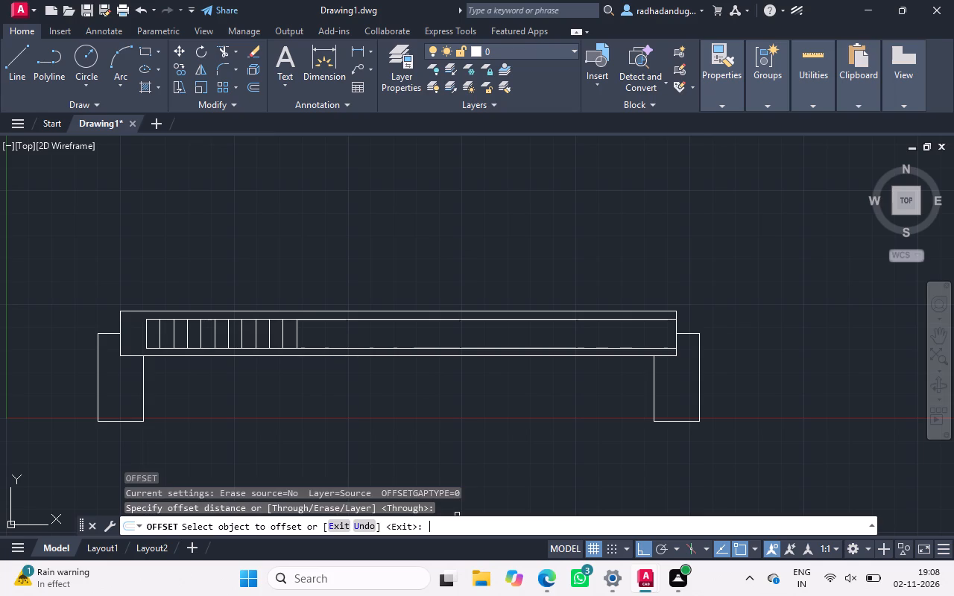
{"action": "left_click", "coordinate": [296, 336]}
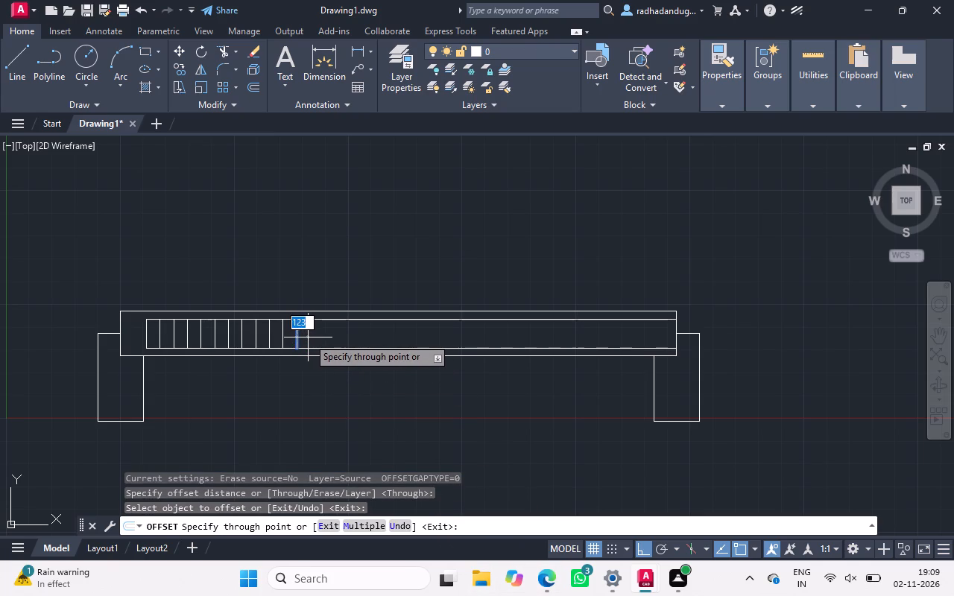
{"action": "type", "text": "150"}
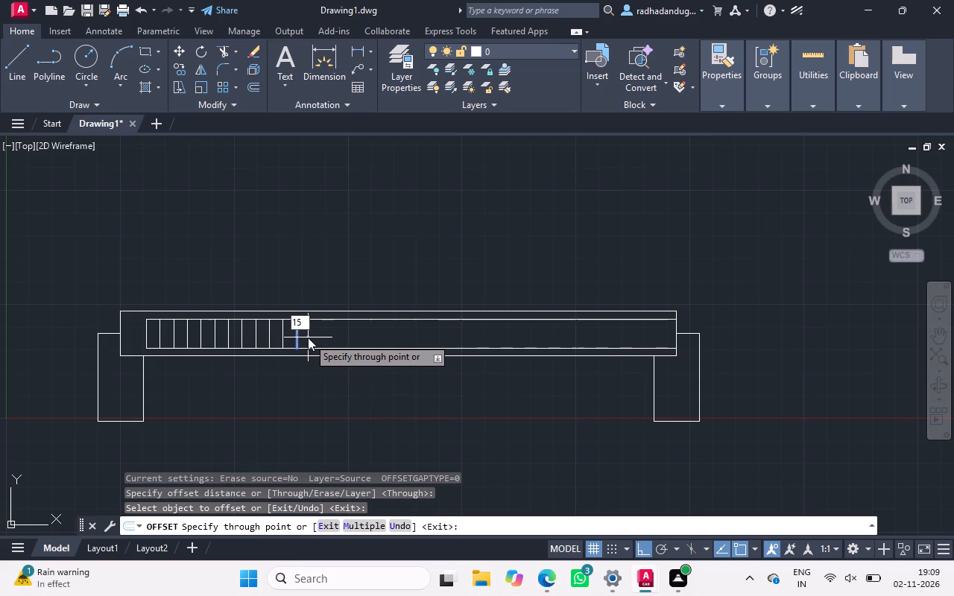
{"action": "key", "text": "Return"}
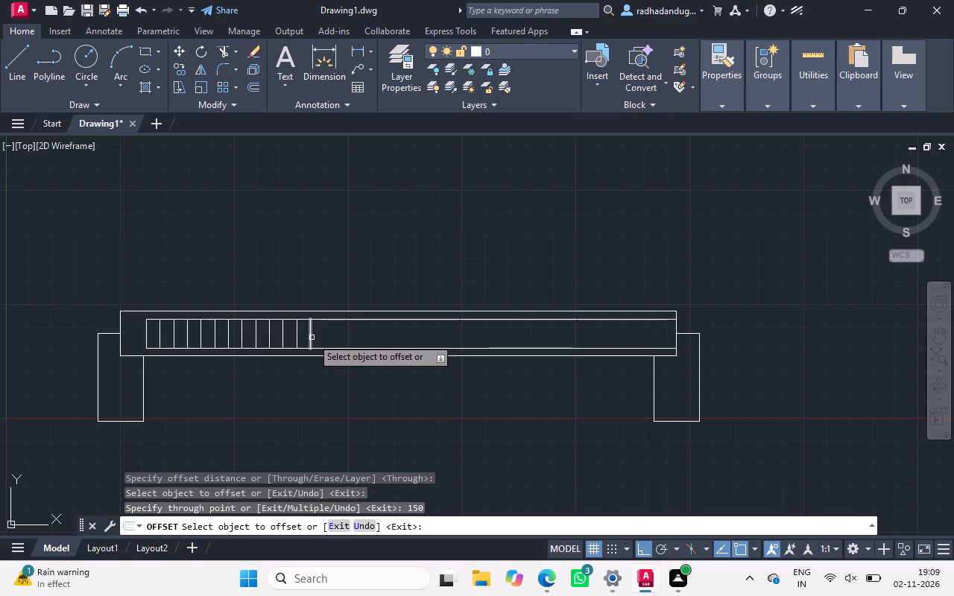
{"action": "left_click", "coordinate": [438, 524]}
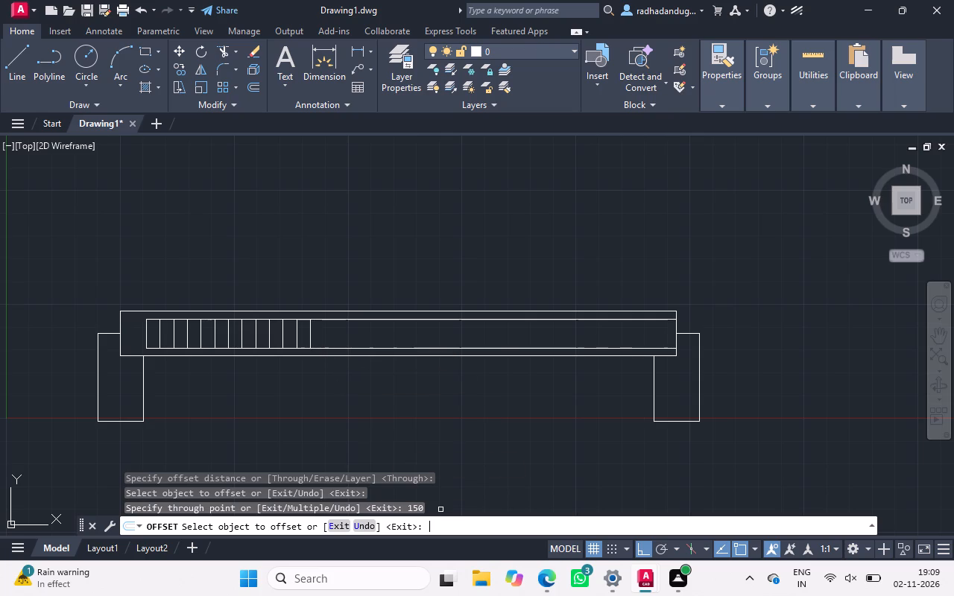
{"action": "left_click", "coordinate": [311, 330]}
{"action": "left_click_drag", "start_coordinate": [311, 330], "coordinate": [326, 332]}
{"action": "type", "text": "150"}
{"action": "key", "text": "Return"}
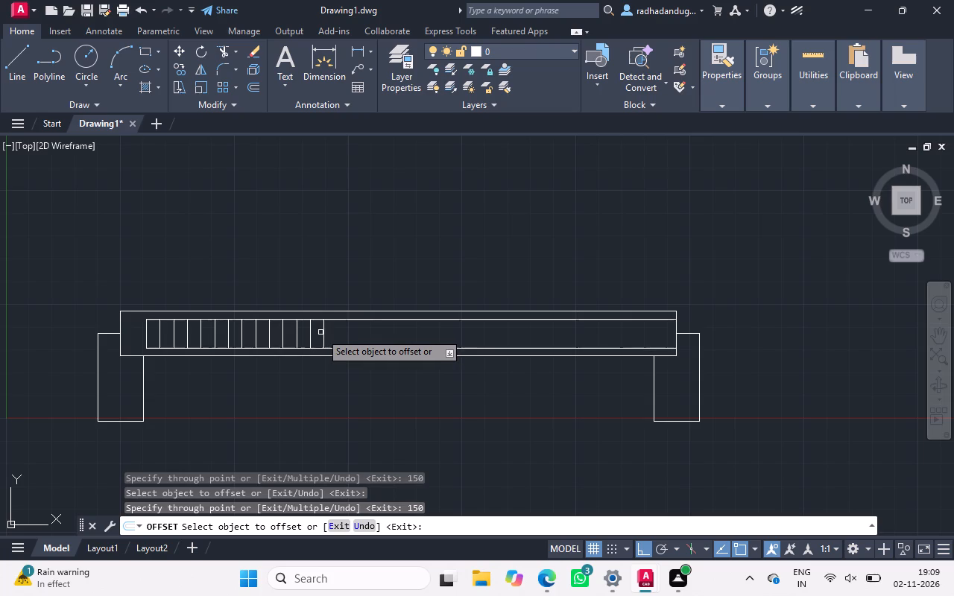
Extend the row with two more verticals, offsetting the last line 150 to the right each time.
{"action": "left_click_drag", "start_coordinate": [447, 528], "coordinate": [323, 335]}
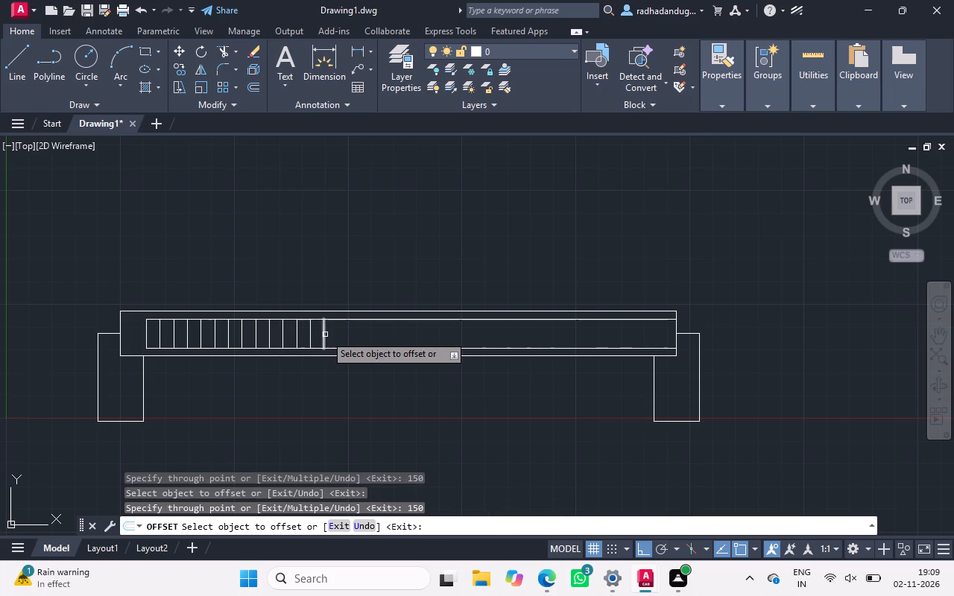
{"action": "left_click", "coordinate": [325, 335]}
{"action": "type", "text": "150"}
{"action": "key", "text": "Return"}
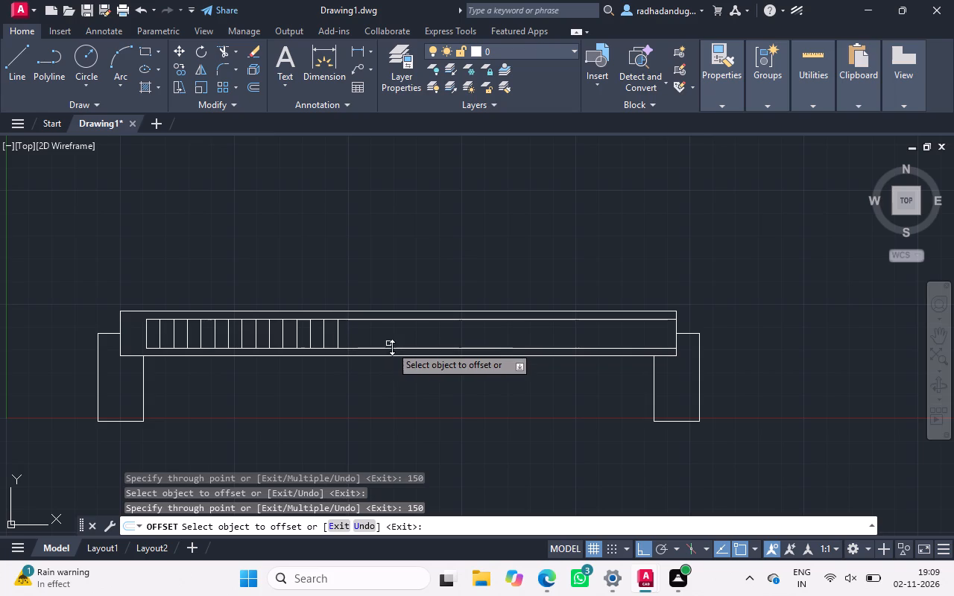
{"action": "left_click", "coordinate": [443, 523]}
{"action": "left_click_drag", "start_coordinate": [337, 335], "coordinate": [358, 338]}
{"action": "type", "text": "150"}
{"action": "key", "text": "Return"}
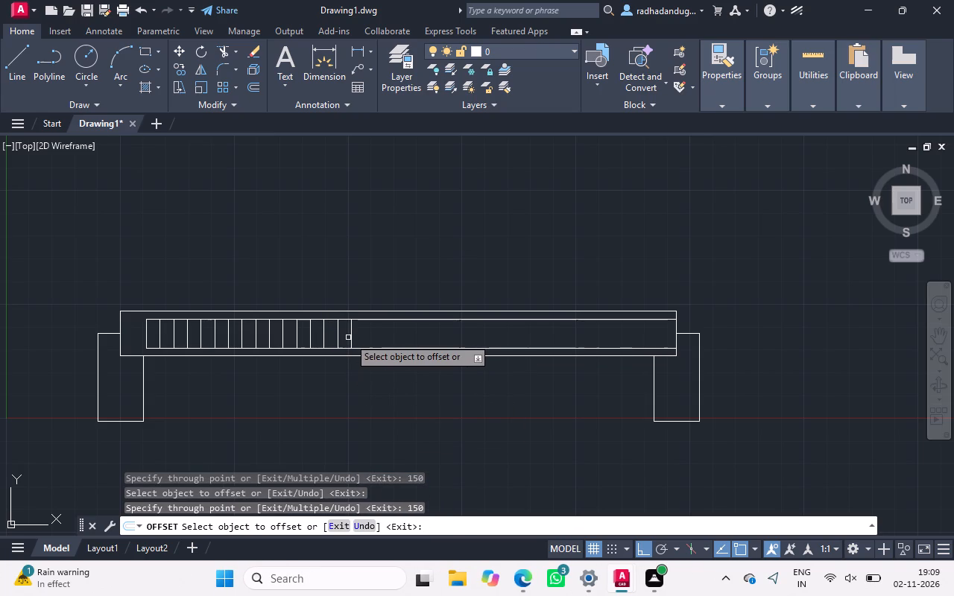
Continue past the middle of the inner frame's left half with two further verticals, each offset 150 to the right.
{"action": "left_click_drag", "start_coordinate": [437, 524], "coordinate": [351, 329]}
{"action": "triple_click", "coordinate": [351, 329]}
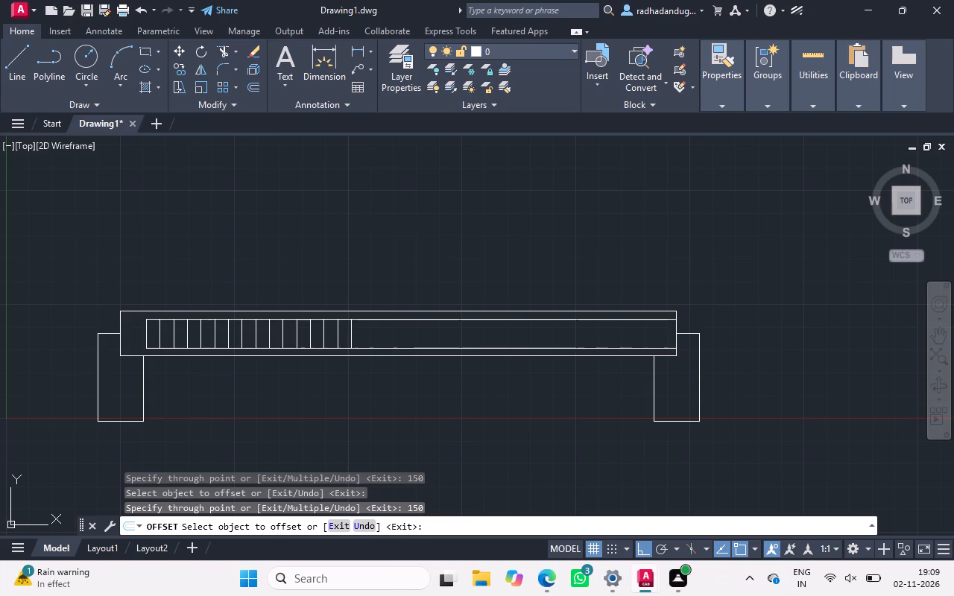
{"action": "left_click_drag", "start_coordinate": [351, 329], "coordinate": [367, 333]}
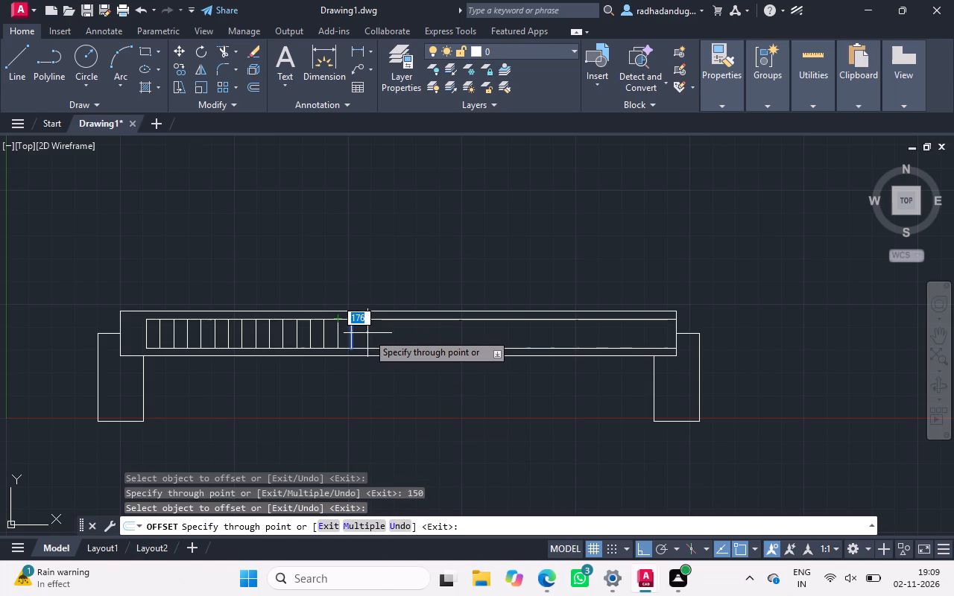
{"action": "key", "text": "1"}
{"action": "type", "text": "50"}
{"action": "key", "text": "Return"}
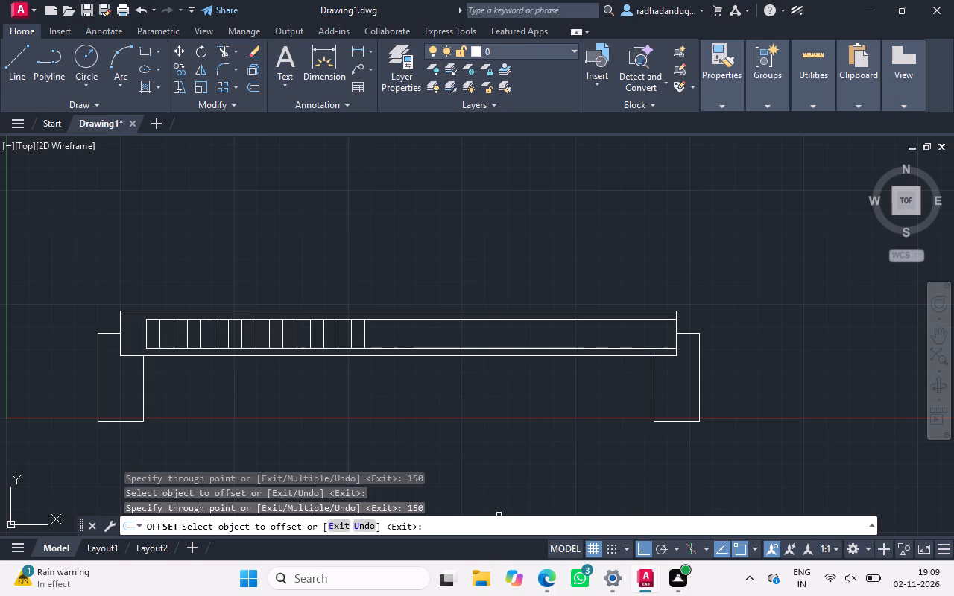
{"action": "triple_click", "coordinate": [365, 333]}
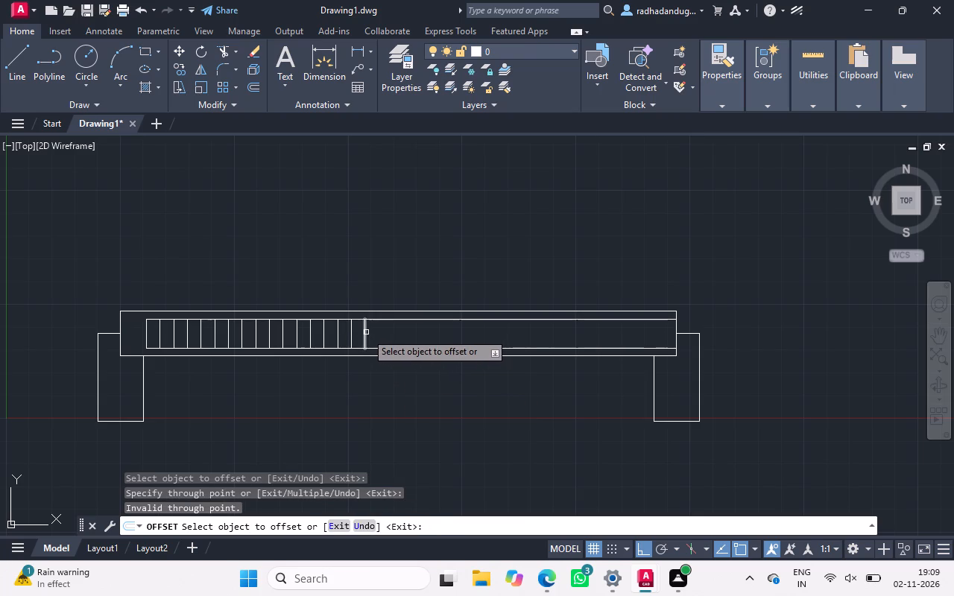
{"action": "double_click", "coordinate": [366, 332]}
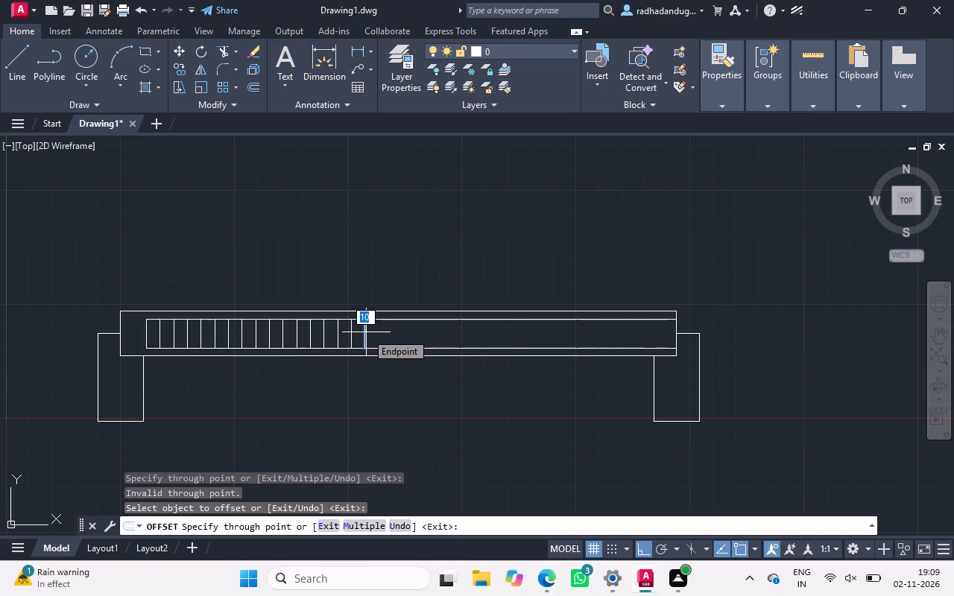
{"action": "type", "text": "150"}
{"action": "key", "text": "Return"}
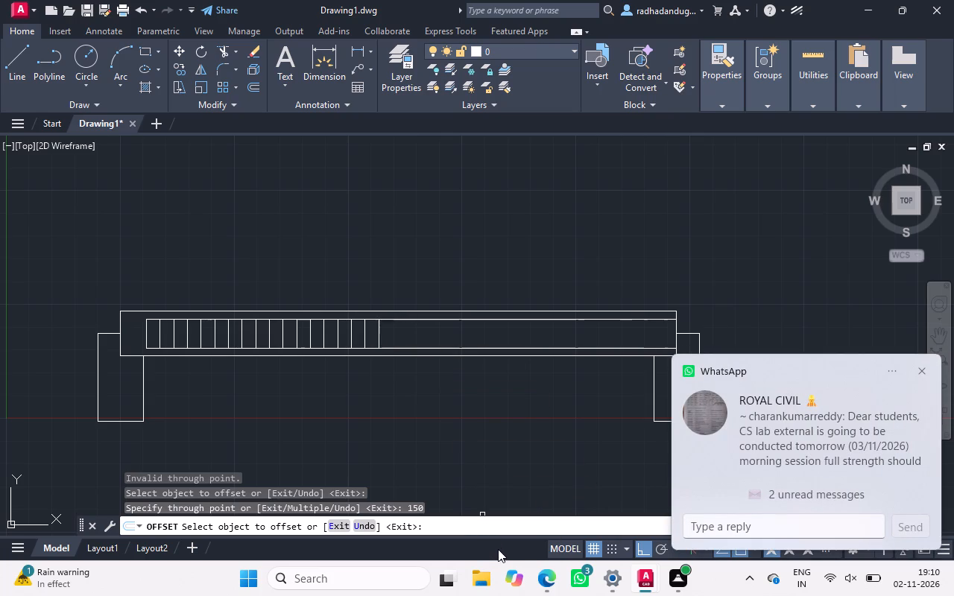
Offset the row's last vertical 150 to the right twice in succession, and end the Offset command.
{"action": "left_click", "coordinate": [443, 524]}
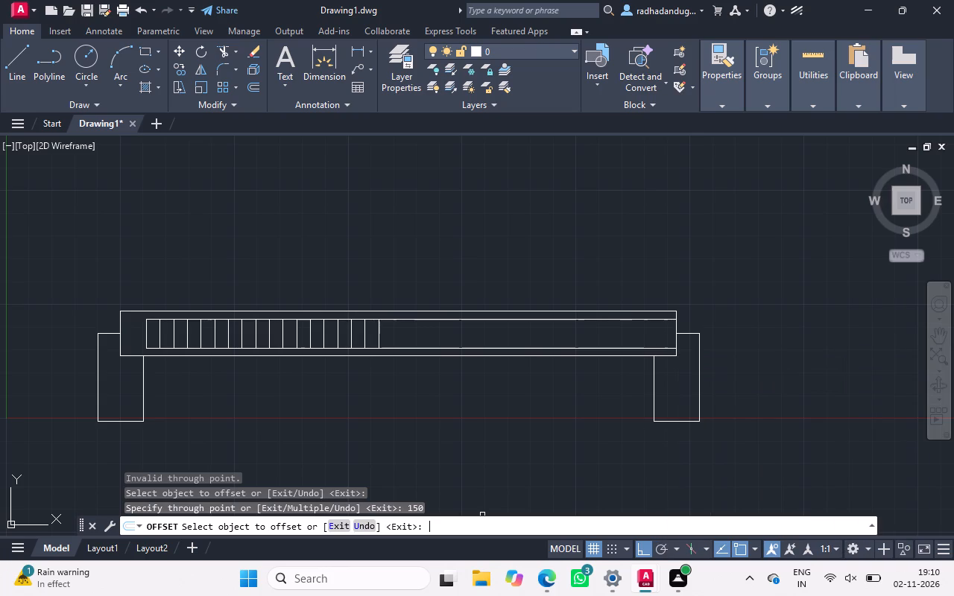
{"action": "double_click", "coordinate": [379, 336]}
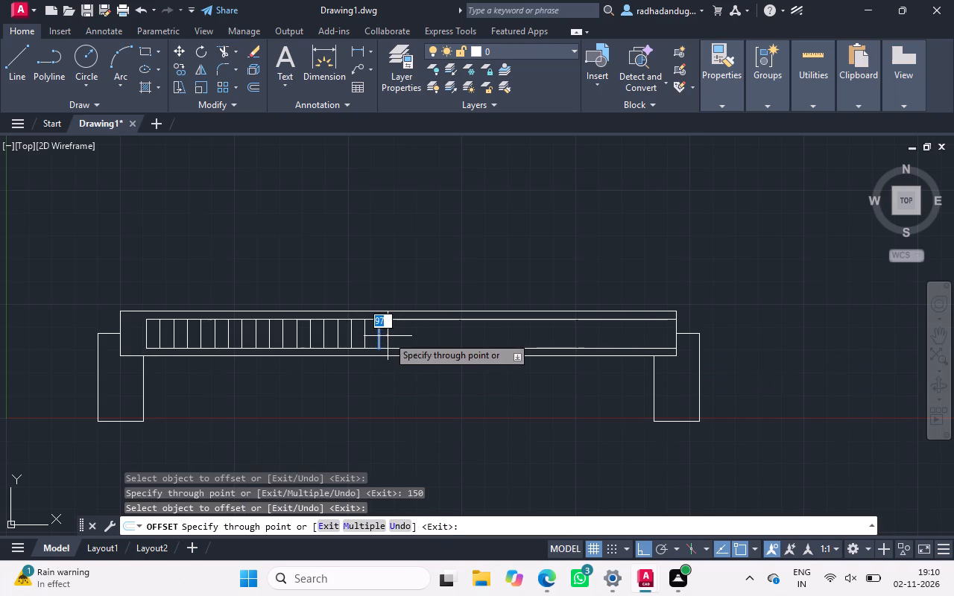
{"action": "type", "text": "14"}
{"action": "key", "text": "BackSpace"}
{"action": "type", "text": "50"}
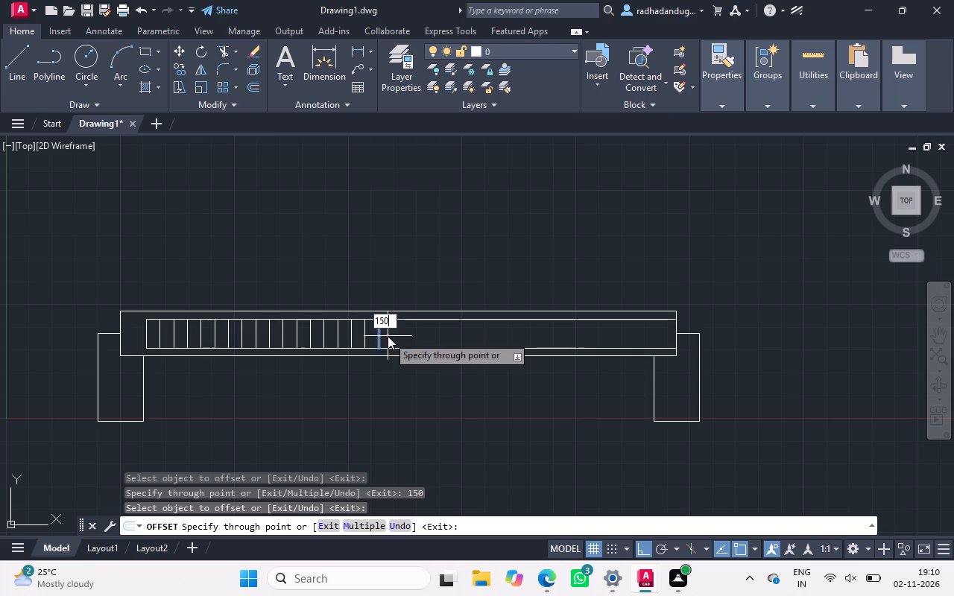
{"action": "key", "text": "Return"}
{"action": "left_click", "coordinate": [391, 335]}
{"action": "left_click_drag", "start_coordinate": [391, 335], "coordinate": [408, 335]}
{"action": "type", "text": "150"}
{"action": "key", "text": "Return"}
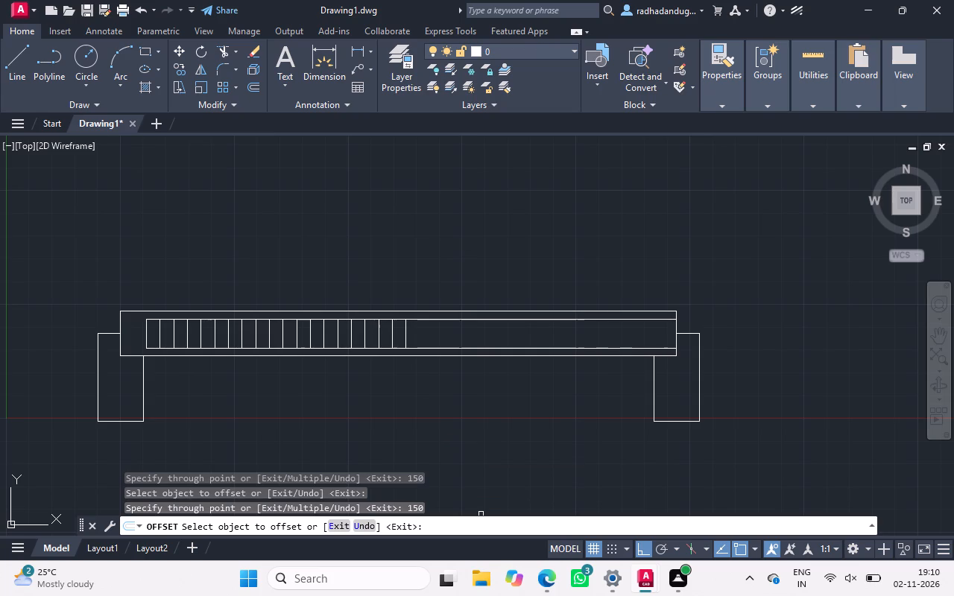
{"action": "key", "text": "Escape"}
{"action": "key", "text": "Escape"}
{"action": "key", "text": "Escape"}
{"action": "key", "text": "Escape"}
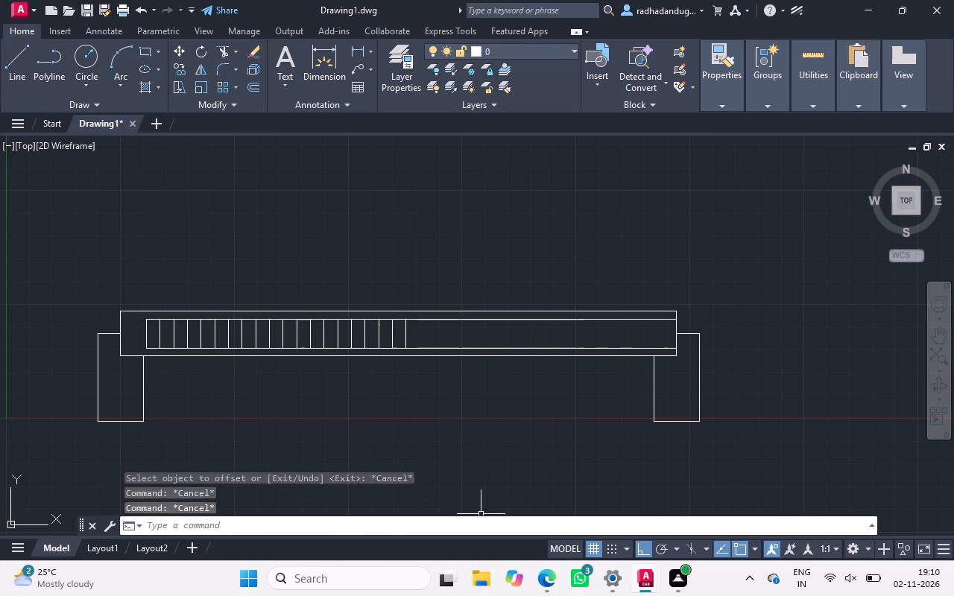
{"action": "key", "text": "Escape"}
{"action": "key", "text": "Escape"}
{"action": "key", "text": "Escape"}
{"action": "key", "text": "Escape"}
{"action": "key", "text": "Escape"}
Restart Offset in through-point mode, add one vertical 150 to the right of the row's last line, and end the command.
{"action": "key", "text": "o"}
{"action": "key", "text": "Return"}
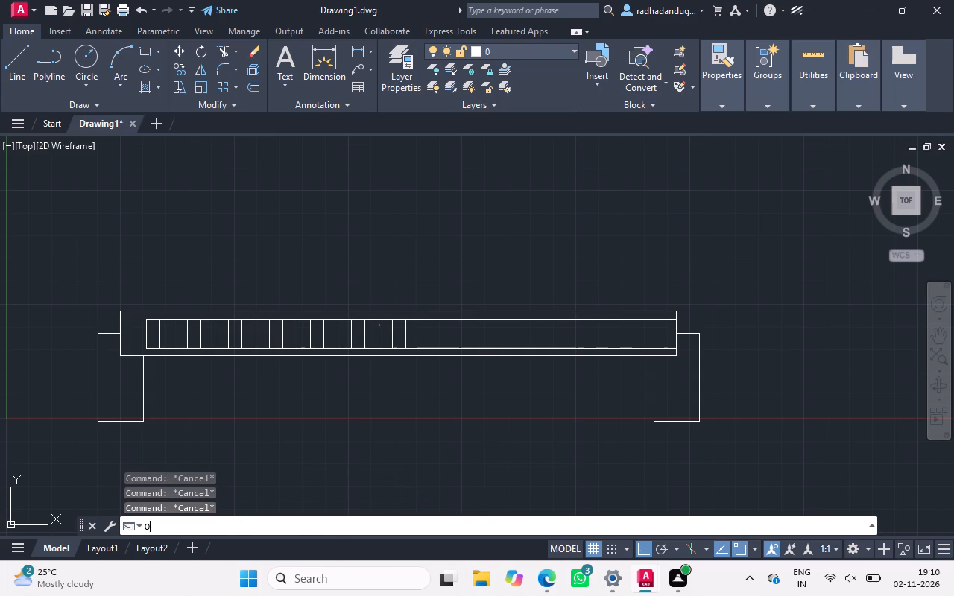
{"action": "key", "text": "Return"}
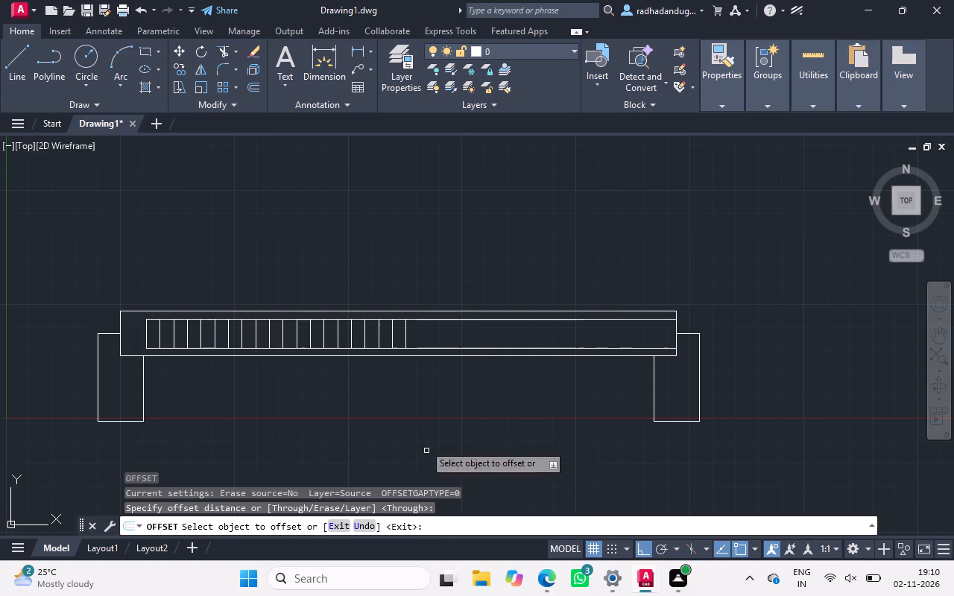
{"action": "left_click", "coordinate": [406, 331]}
{"action": "left_click_drag", "start_coordinate": [406, 331], "coordinate": [422, 333]}
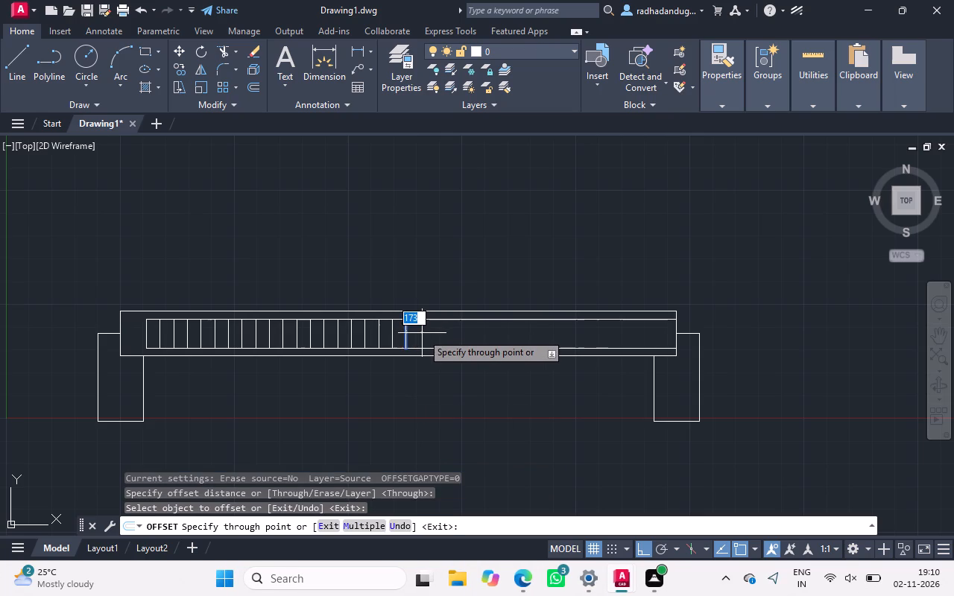
{"action": "type", "text": "150"}
{"action": "key", "text": "Return"}
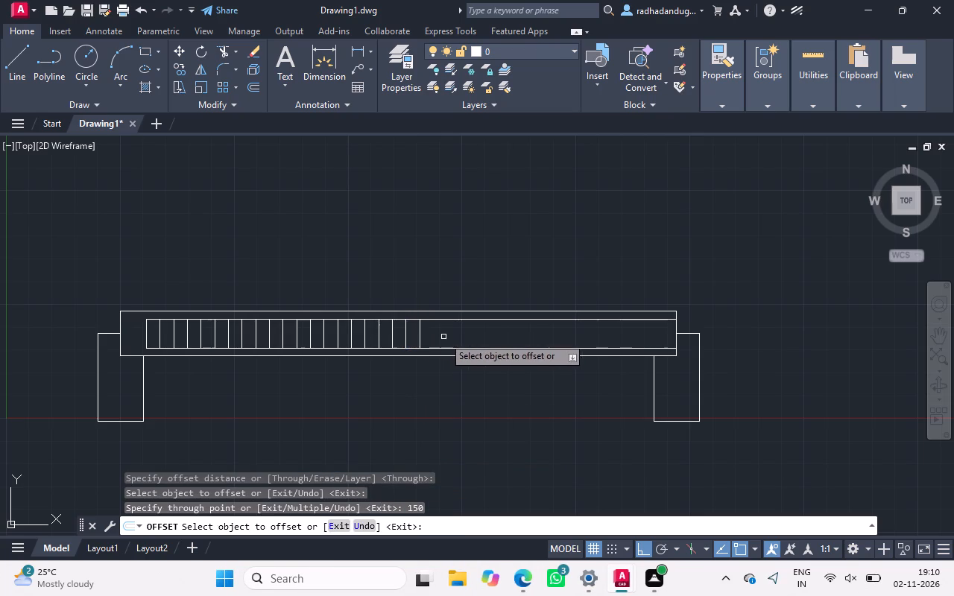
{"action": "key", "text": "Escape"}
{"action": "key", "text": "Escape"}
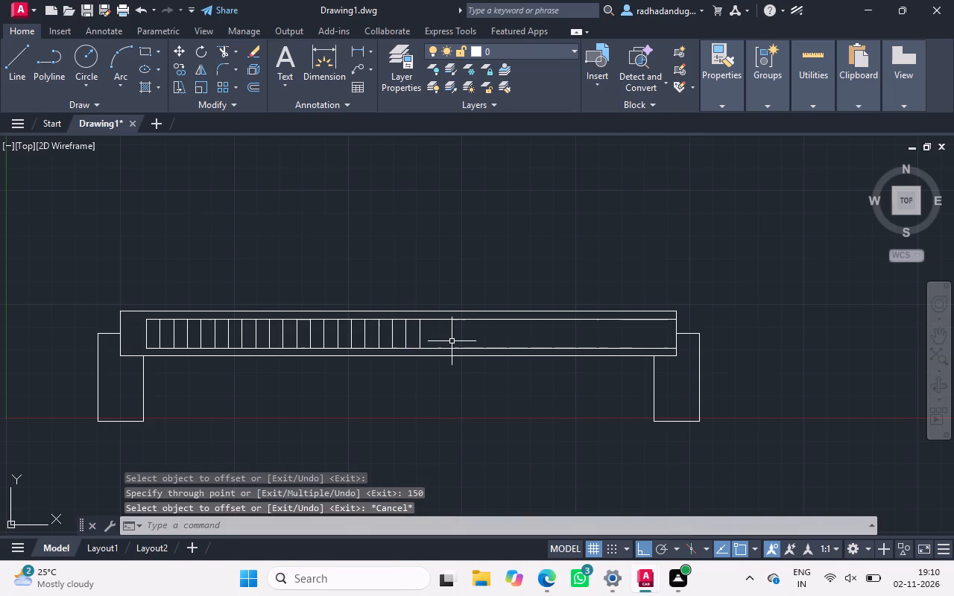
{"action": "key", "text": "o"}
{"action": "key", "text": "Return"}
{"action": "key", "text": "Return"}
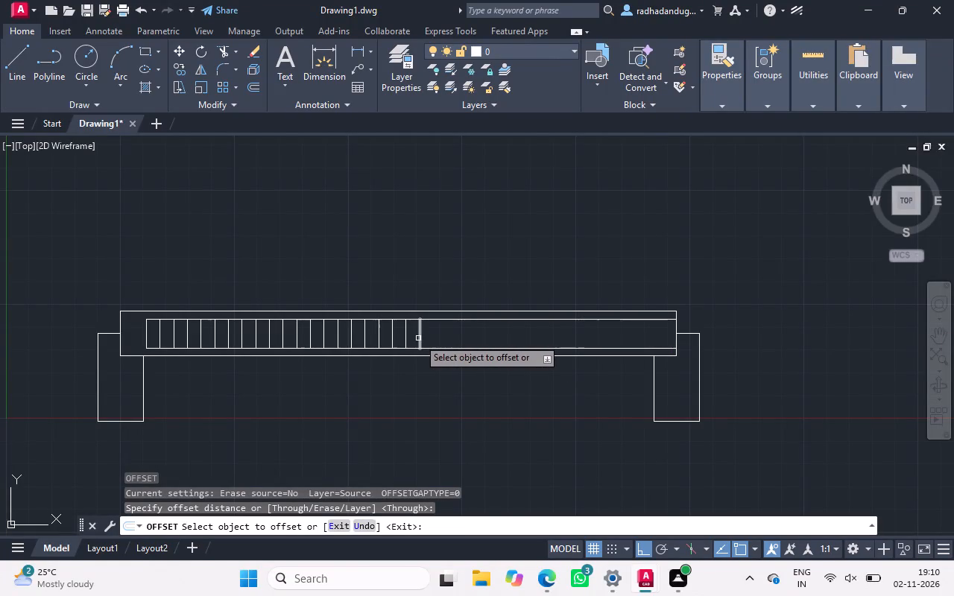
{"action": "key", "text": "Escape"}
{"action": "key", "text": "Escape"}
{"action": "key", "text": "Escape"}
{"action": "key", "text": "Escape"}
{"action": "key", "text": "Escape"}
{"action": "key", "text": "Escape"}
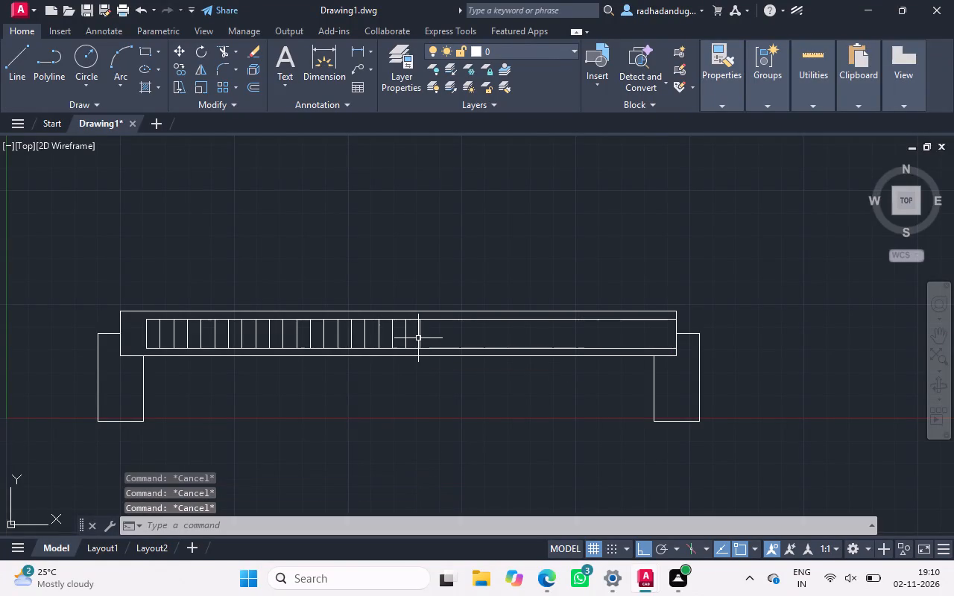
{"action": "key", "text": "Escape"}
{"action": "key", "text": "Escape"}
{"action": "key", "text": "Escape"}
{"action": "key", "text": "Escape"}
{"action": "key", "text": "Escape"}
Start Offset in through-point mode and add one vertical 150 to the right of the row's last line.
{"action": "key", "text": "o"}
{"action": "key", "text": "Return"}
{"action": "key", "text": "Return"}
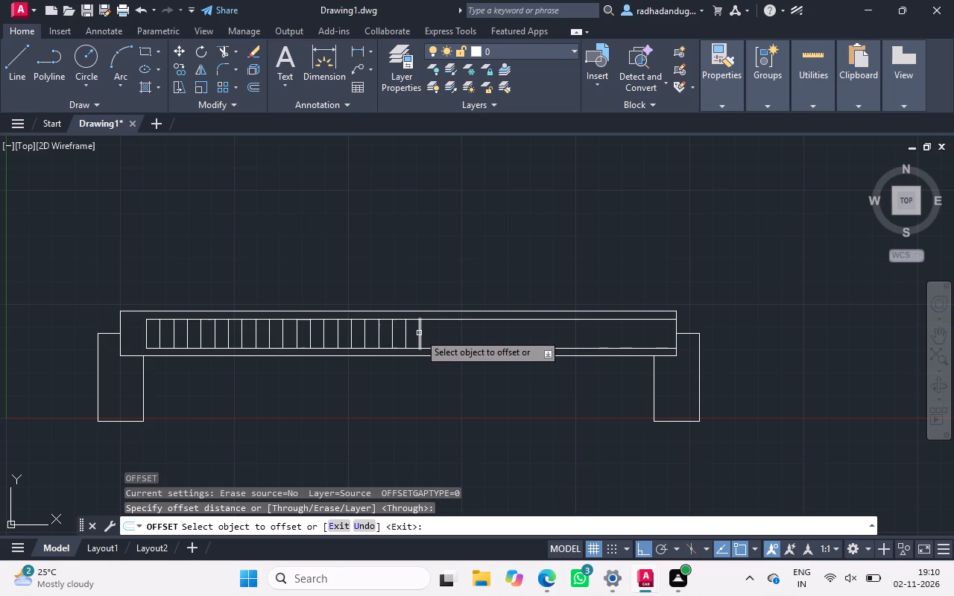
{"action": "left_click", "coordinate": [466, 534]}
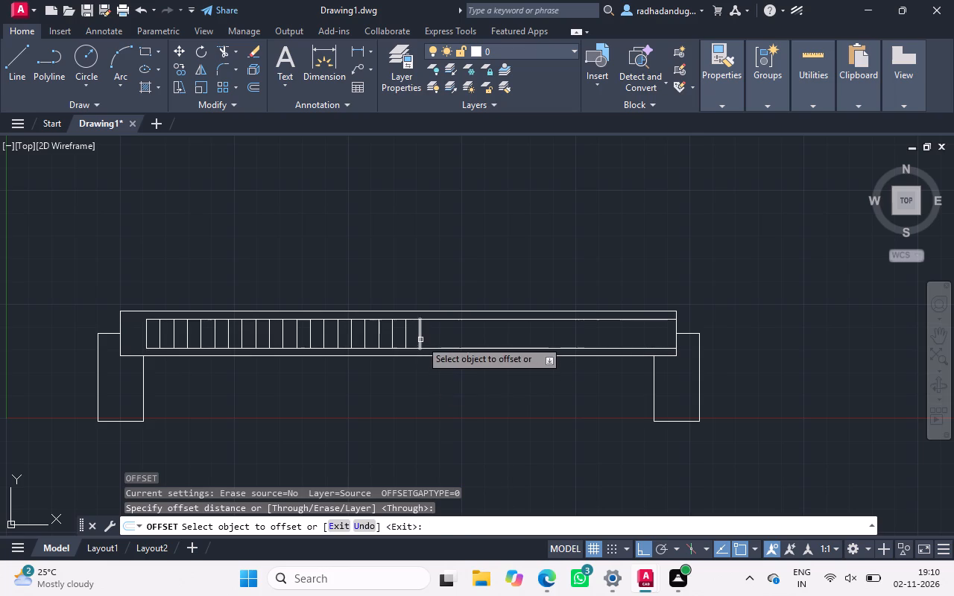
{"action": "left_click", "coordinate": [420, 339]}
{"action": "left_click_drag", "start_coordinate": [420, 339], "coordinate": [435, 340]}
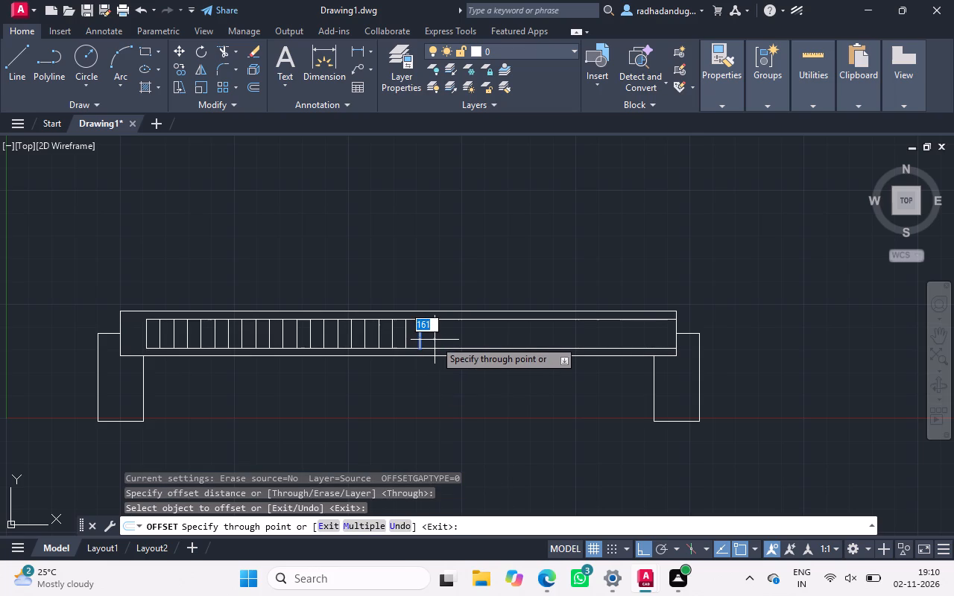
{"action": "key", "text": "o"}
{"action": "key", "text": "BackSpace"}
{"action": "type", "text": "150"}
{"action": "key", "text": "Return"}
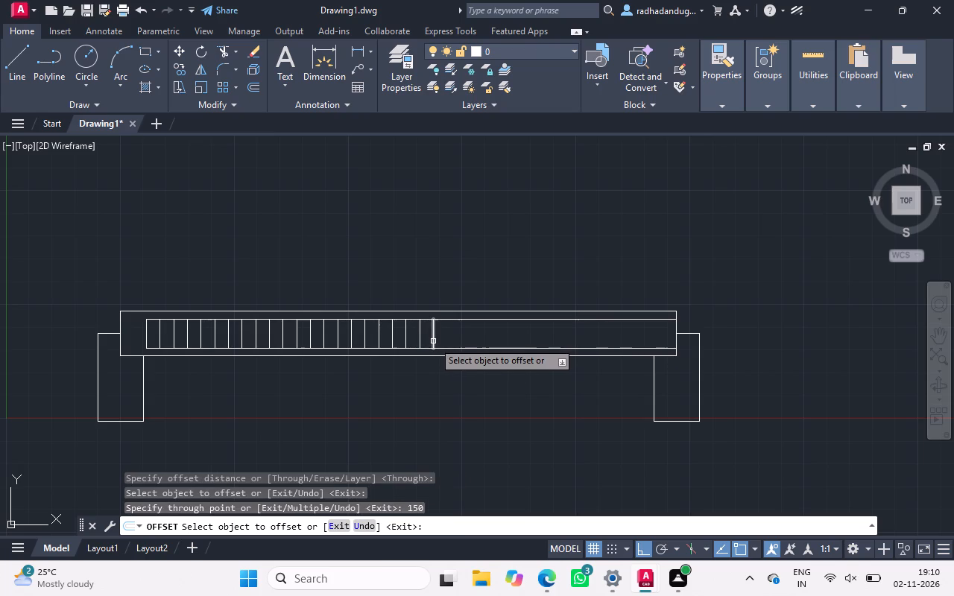
Extend the row with two more verticals, offsetting the newest line 150 to the right each time.
{"action": "left_click", "coordinate": [439, 524]}
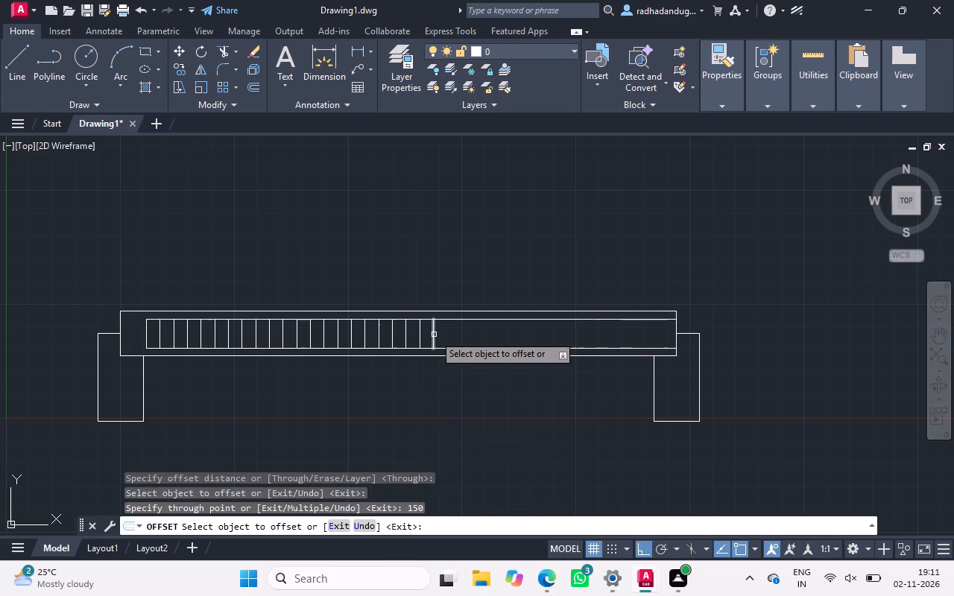
{"action": "left_click", "coordinate": [434, 335]}
{"action": "left_click_drag", "start_coordinate": [434, 335], "coordinate": [446, 335]}
{"action": "type", "text": "150"}
{"action": "key", "text": "Return"}
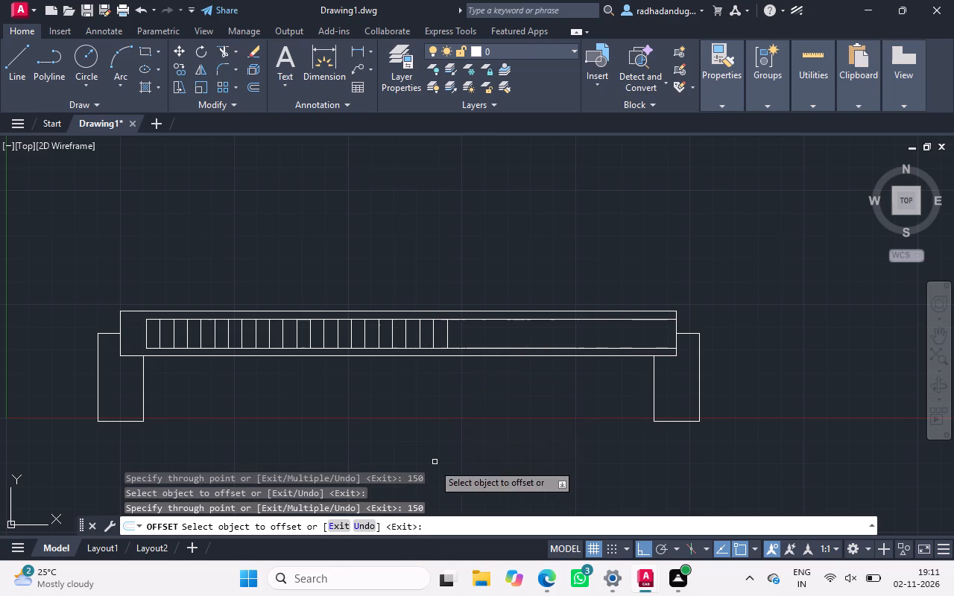
{"action": "left_click", "coordinate": [431, 519]}
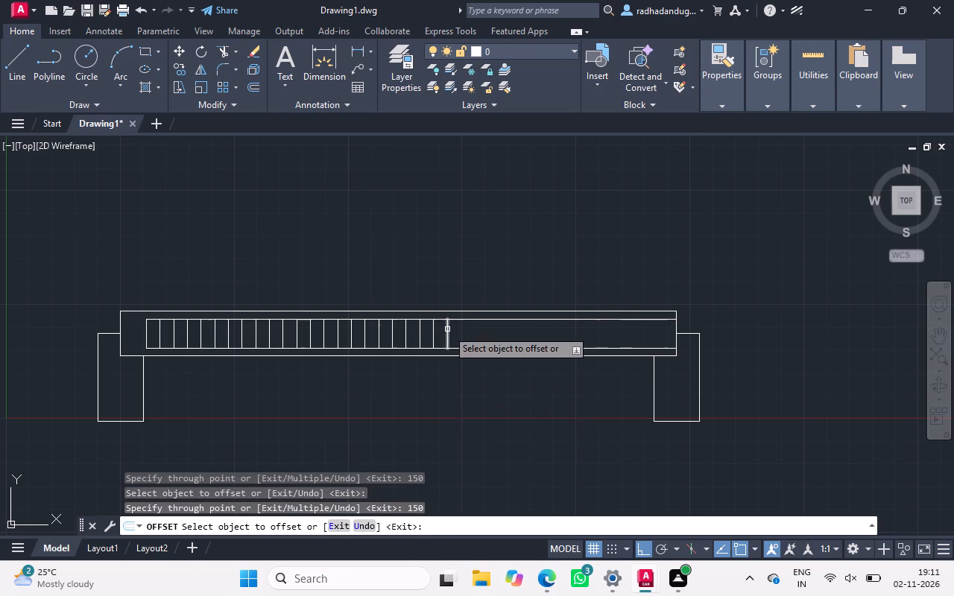
{"action": "left_click", "coordinate": [447, 329]}
{"action": "left_click_drag", "start_coordinate": [447, 329], "coordinate": [469, 335]}
{"action": "type", "text": "150"}
{"action": "key", "text": "Return"}
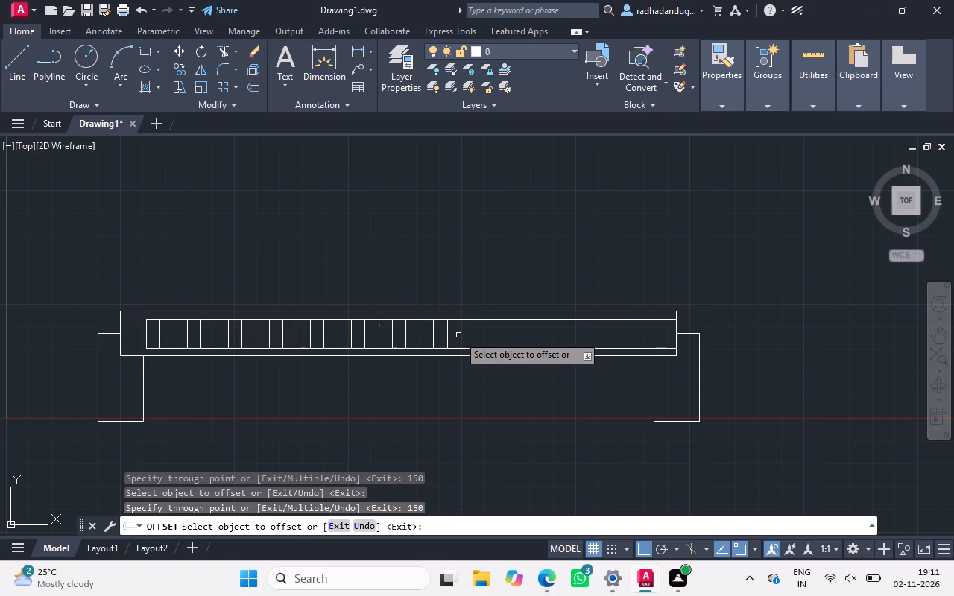
Continue into the inner frame's right half with two further verticals, each offset 150 to the right of the last.
{"action": "left_click", "coordinate": [467, 530]}
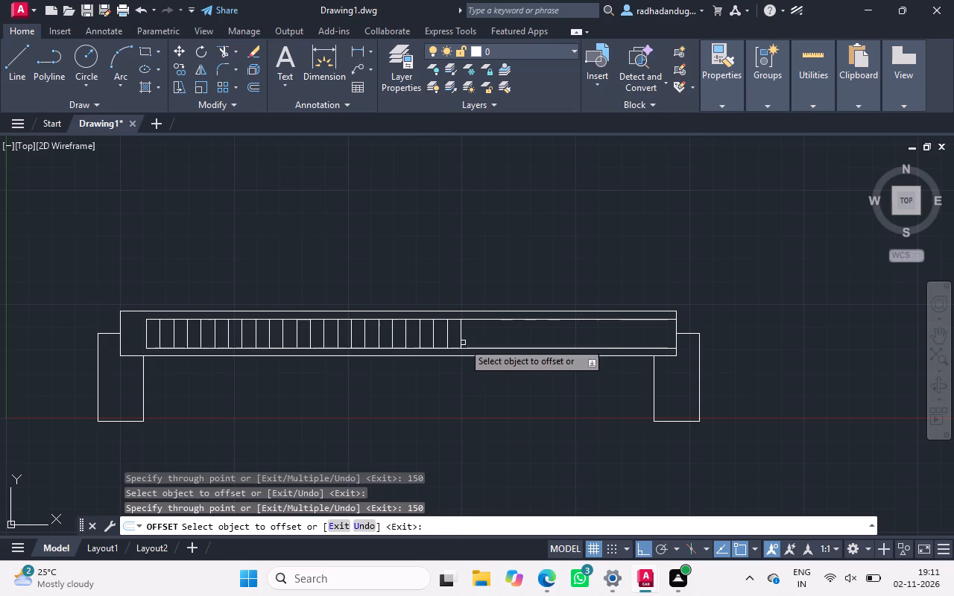
{"action": "left_click", "coordinate": [463, 338]}
{"action": "left_click_drag", "start_coordinate": [463, 338], "coordinate": [479, 338]}
{"action": "type", "text": "150"}
{"action": "key", "text": "Return"}
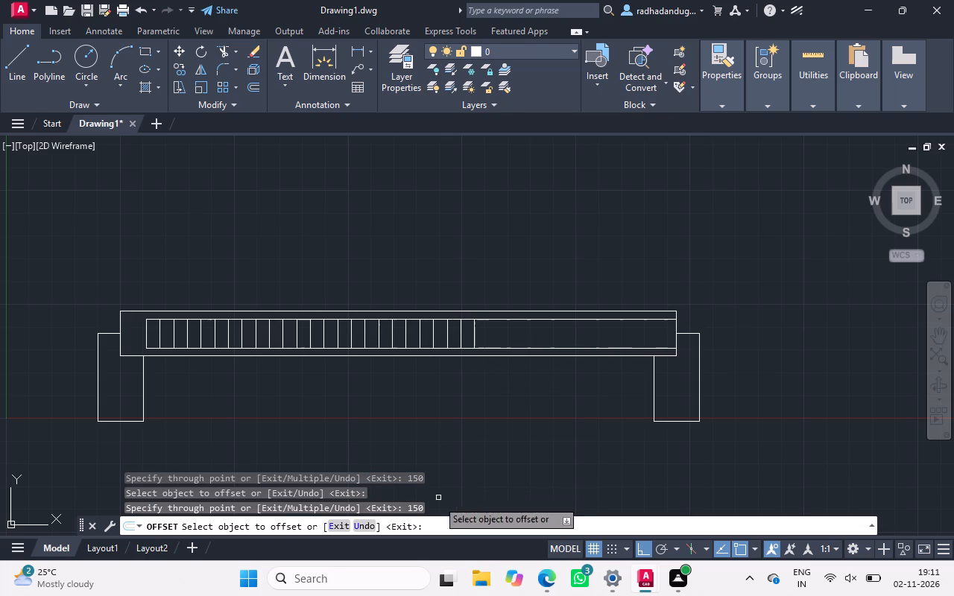
{"action": "left_click_drag", "start_coordinate": [438, 521], "coordinate": [474, 335]}
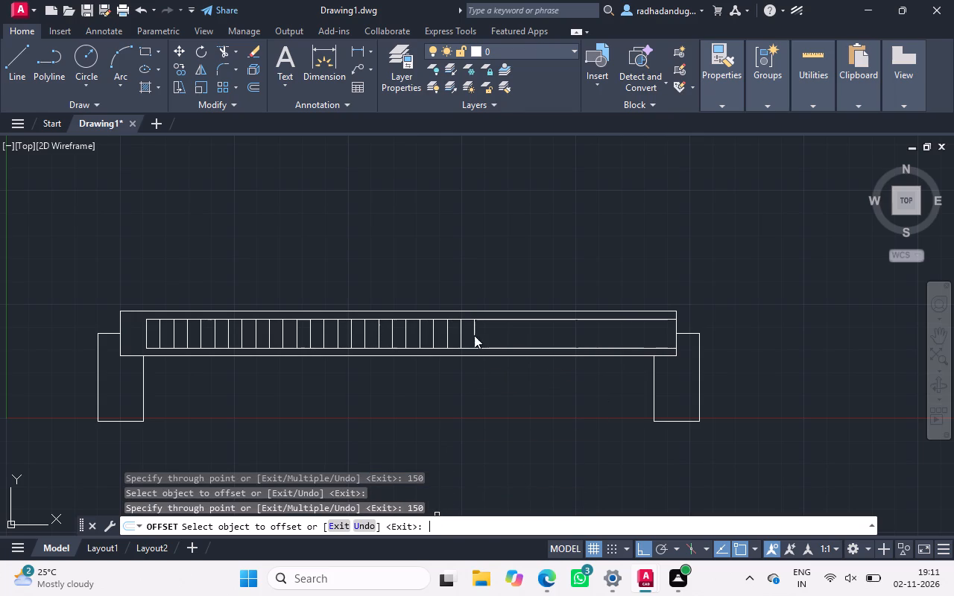
{"action": "double_click", "coordinate": [474, 335]}
{"action": "left_click", "coordinate": [473, 332]}
{"action": "left_click_drag", "start_coordinate": [473, 332], "coordinate": [497, 338]}
{"action": "key", "text": "1"}
{"action": "type", "text": "50"}
{"action": "key", "text": "Return"}
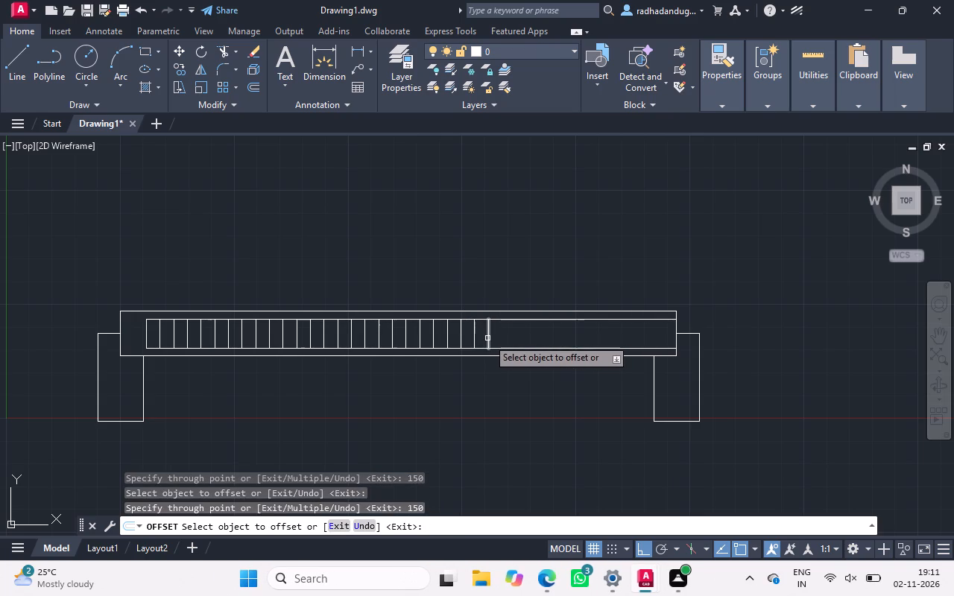
Offset the row's last vertical 150 to the right twice in succession, each time from the newest line.
{"action": "left_click_drag", "start_coordinate": [464, 526], "coordinate": [487, 340]}
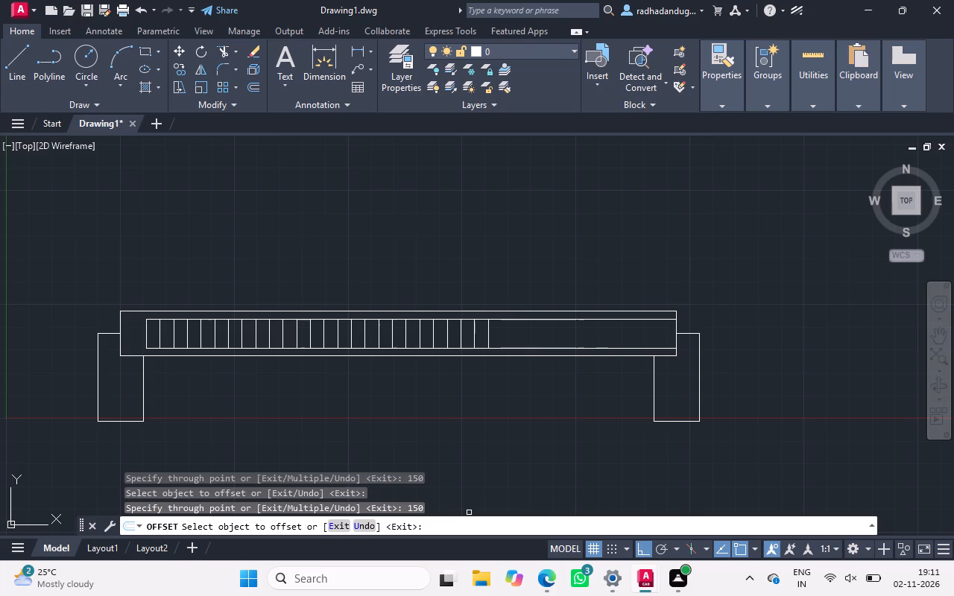
{"action": "left_click_drag", "start_coordinate": [487, 340], "coordinate": [488, 338]}
{"action": "double_click", "coordinate": [488, 338]}
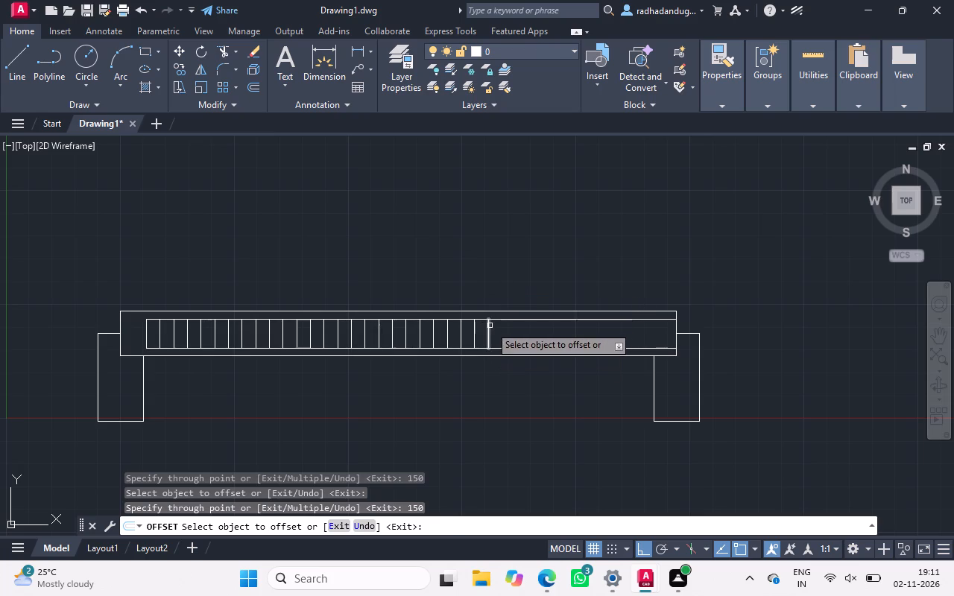
{"action": "left_click", "coordinate": [489, 329]}
{"action": "left_click_drag", "start_coordinate": [489, 329], "coordinate": [506, 330]}
{"action": "type", "text": "150"}
{"action": "key", "text": "Return"}
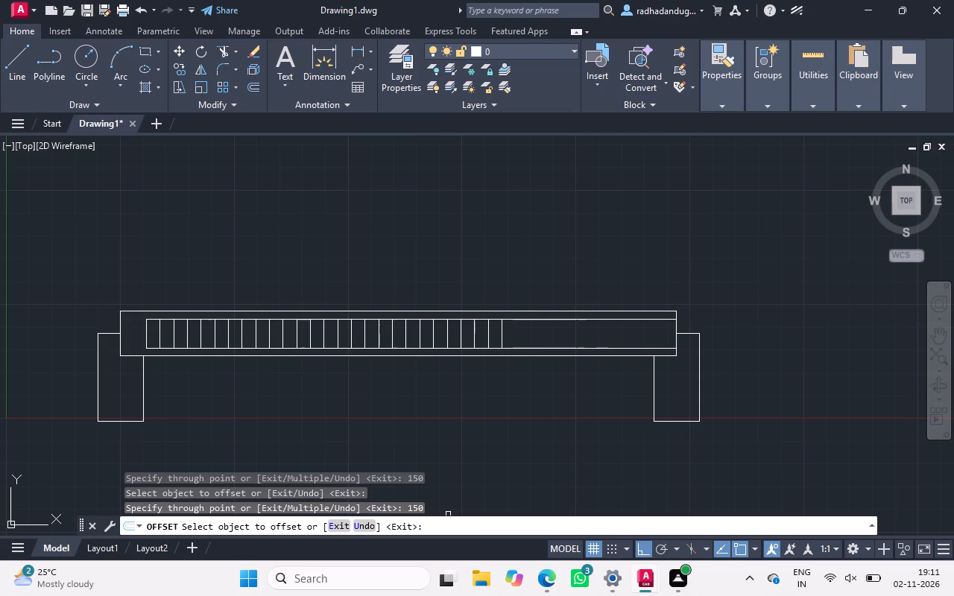
{"action": "left_click", "coordinate": [501, 329]}
{"action": "left_click_drag", "start_coordinate": [501, 329], "coordinate": [520, 329]}
{"action": "key", "text": "1"}
{"action": "type", "text": "50"}
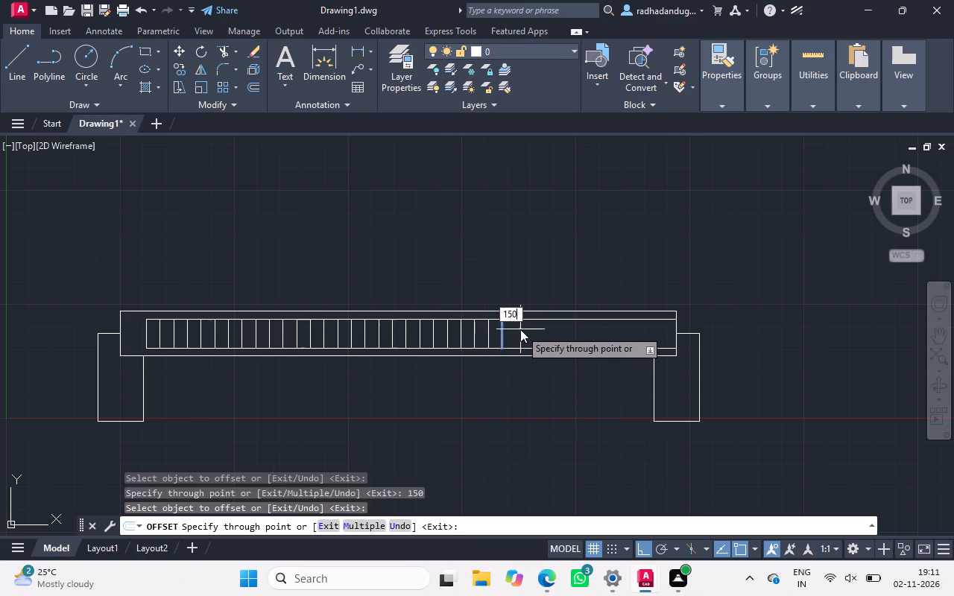
{"action": "key", "text": "Return"}
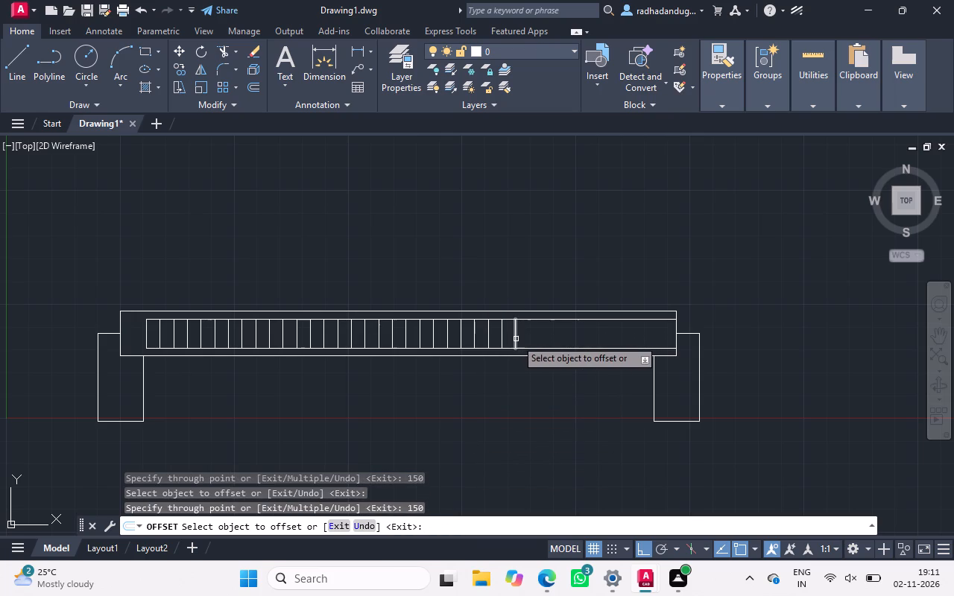
Add two more verticals at 150 spacing to the right end of the row, and end the Offset command.
{"action": "left_click", "coordinate": [448, 528]}
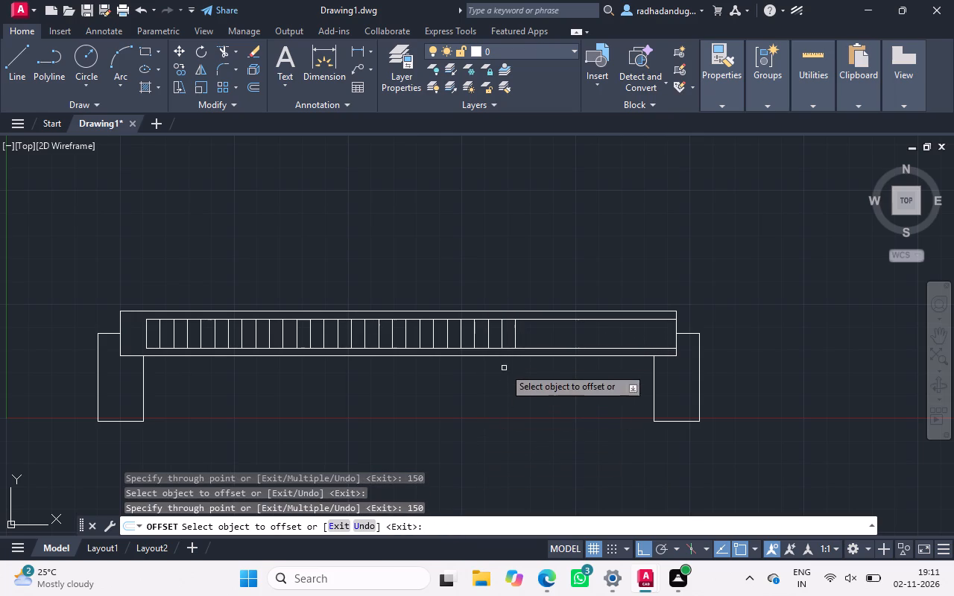
{"action": "left_click", "coordinate": [517, 335]}
{"action": "left_click_drag", "start_coordinate": [517, 335], "coordinate": [528, 337]}
{"action": "type", "text": "150"}
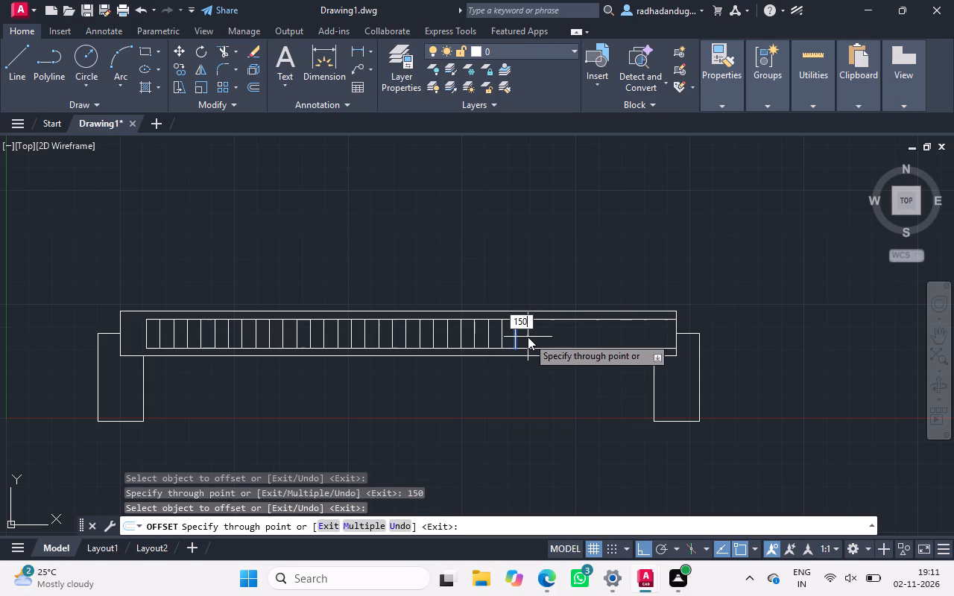
{"action": "key", "text": "Return"}
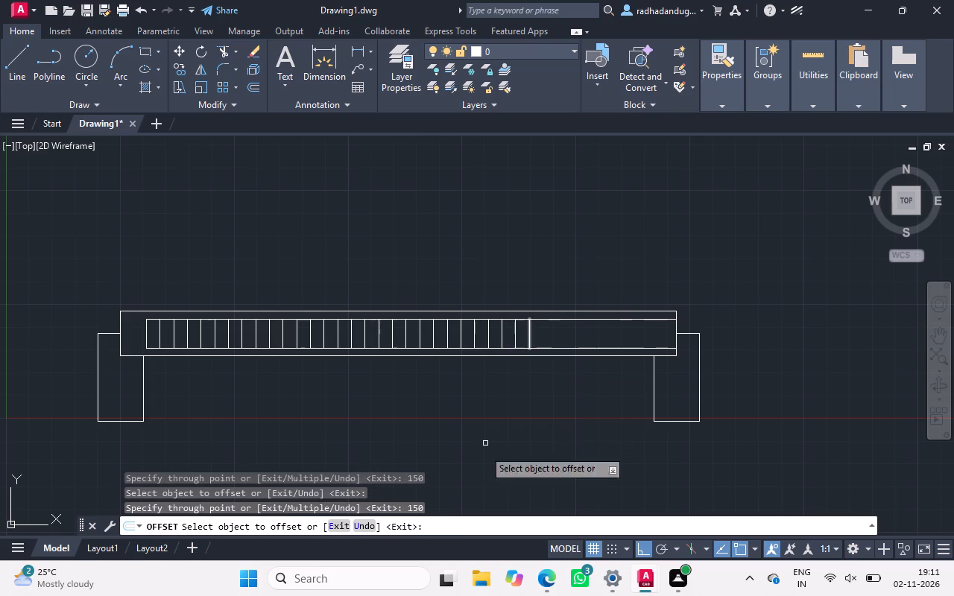
{"action": "left_click_drag", "start_coordinate": [466, 521], "coordinate": [530, 333]}
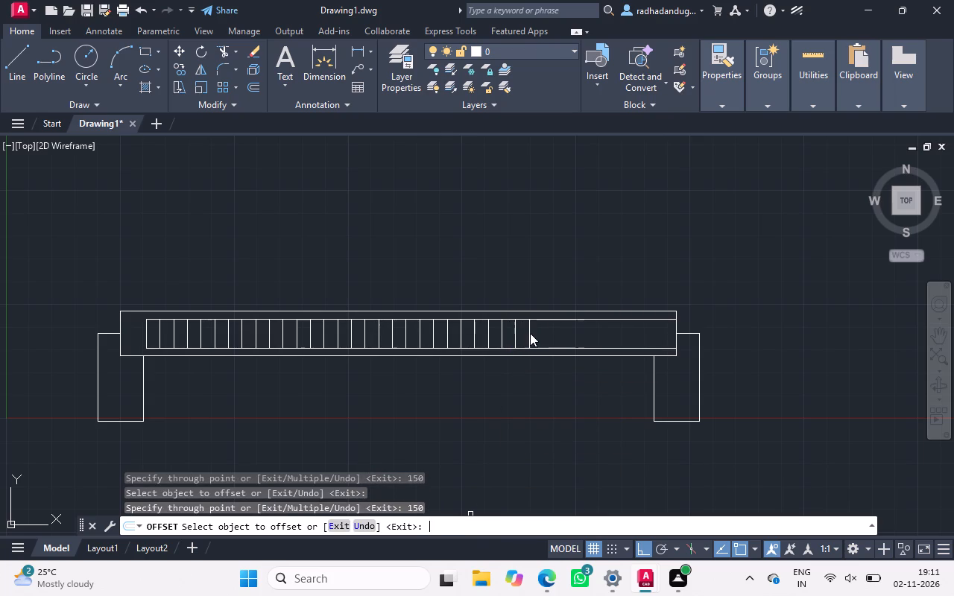
{"action": "double_click", "coordinate": [530, 333]}
{"action": "double_click", "coordinate": [531, 335]}
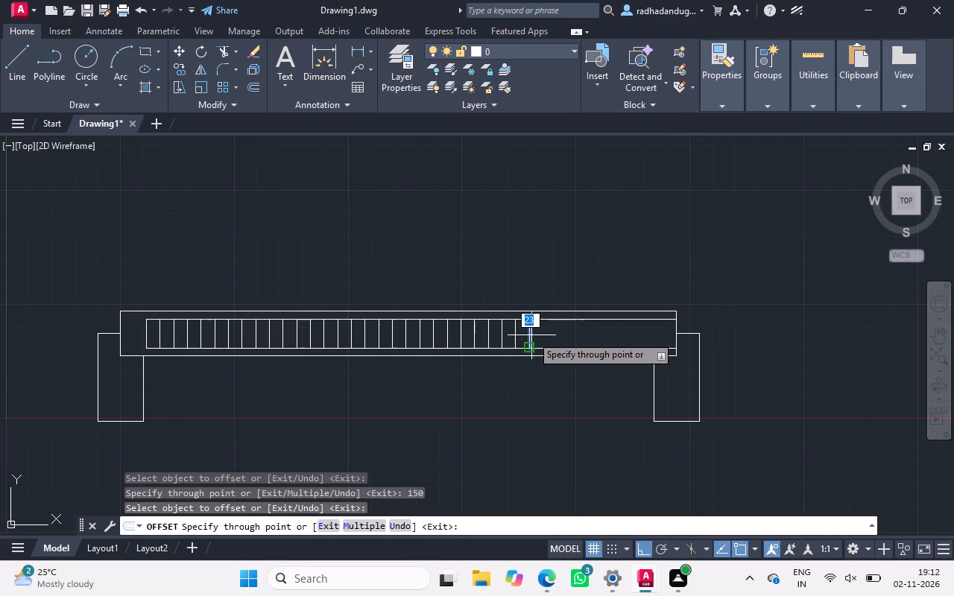
{"action": "type", "text": "150"}
{"action": "key", "text": "Return"}
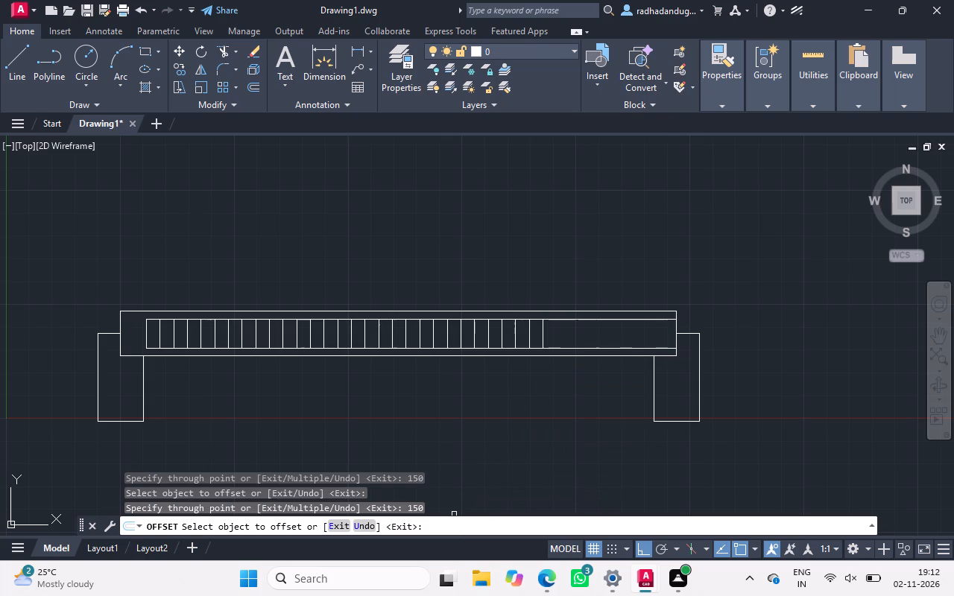
{"action": "key", "text": "Escape"}
{"action": "key", "text": "Escape"}
{"action": "key", "text": "Escape"}
{"action": "key", "text": "Escape"}
{"action": "key", "text": "Escape"}
{"action": "key", "text": "Escape"}
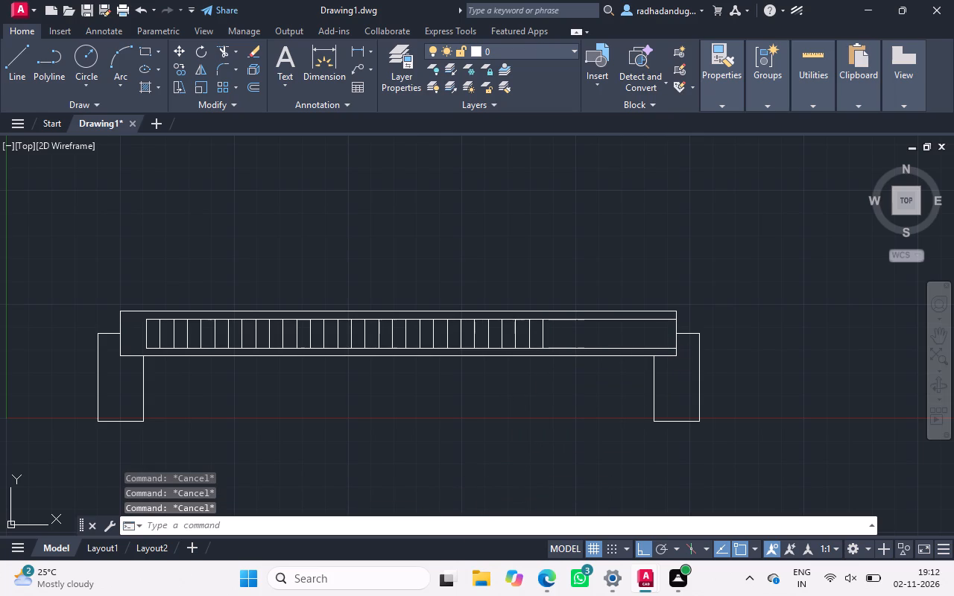
{"action": "key", "text": "Escape"}
{"action": "key", "text": "Escape"}
{"action": "key", "text": "Escape"}
{"action": "key", "text": "Left"}
{"action": "key", "text": "Escape"}
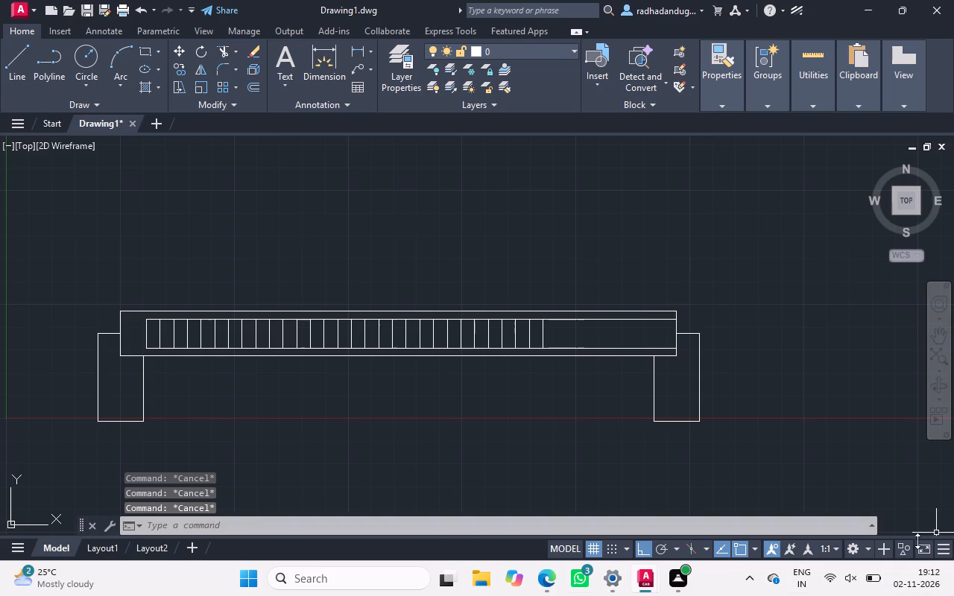
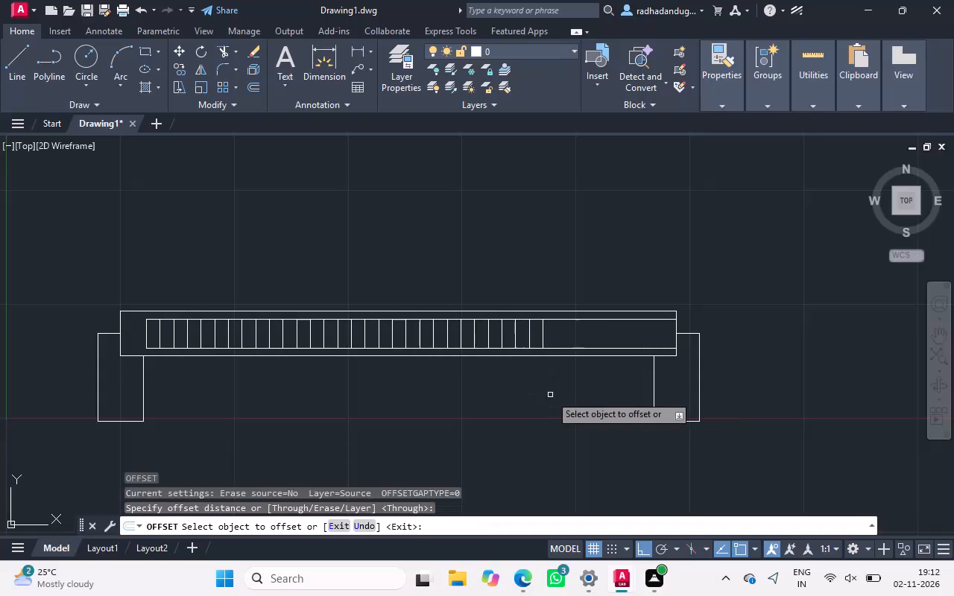
Offset the row's last vertical 150 to the right twice, each time from the newest line.
{"action": "left_click", "coordinate": [542, 329]}
{"action": "left_click_drag", "start_coordinate": [542, 329], "coordinate": [553, 331]}
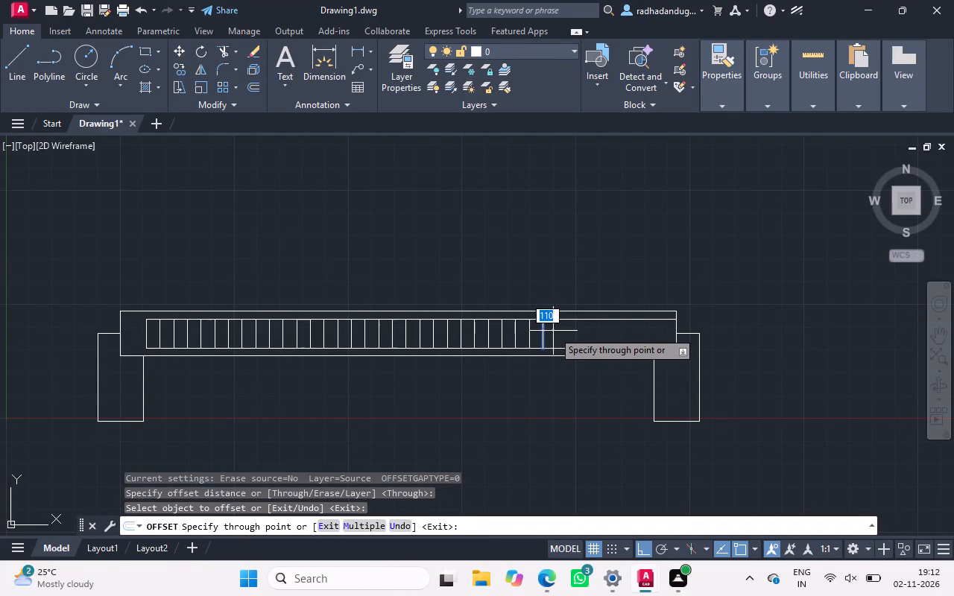
{"action": "type", "text": "150"}
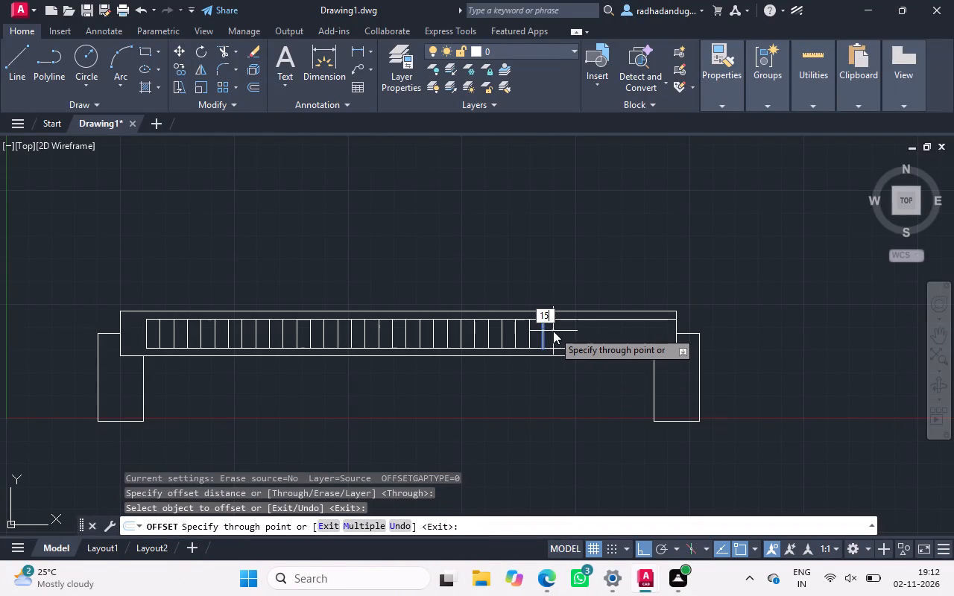
{"action": "key", "text": "BackSpace"}
{"action": "key", "text": "0"}
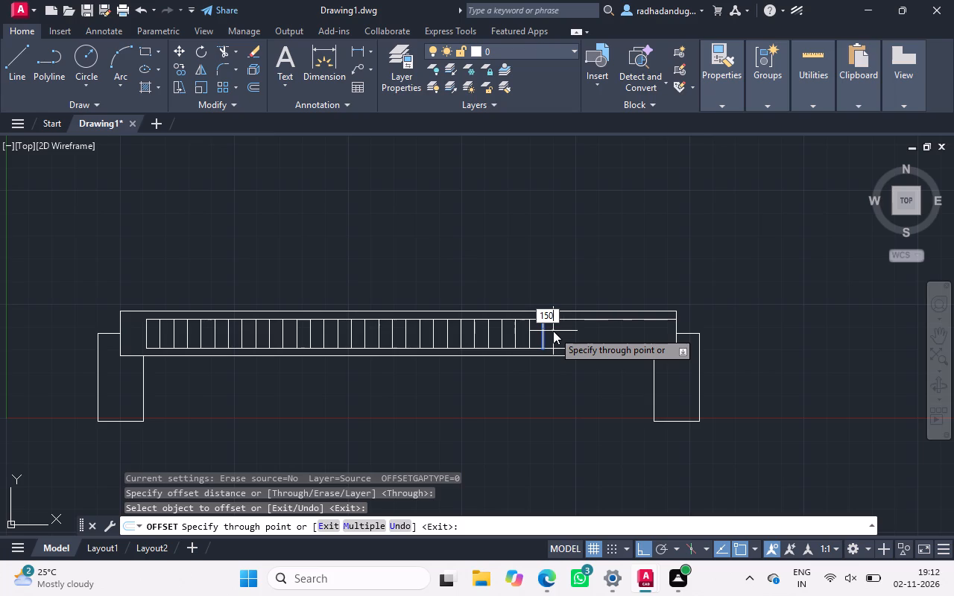
{"action": "key", "text": "Return"}
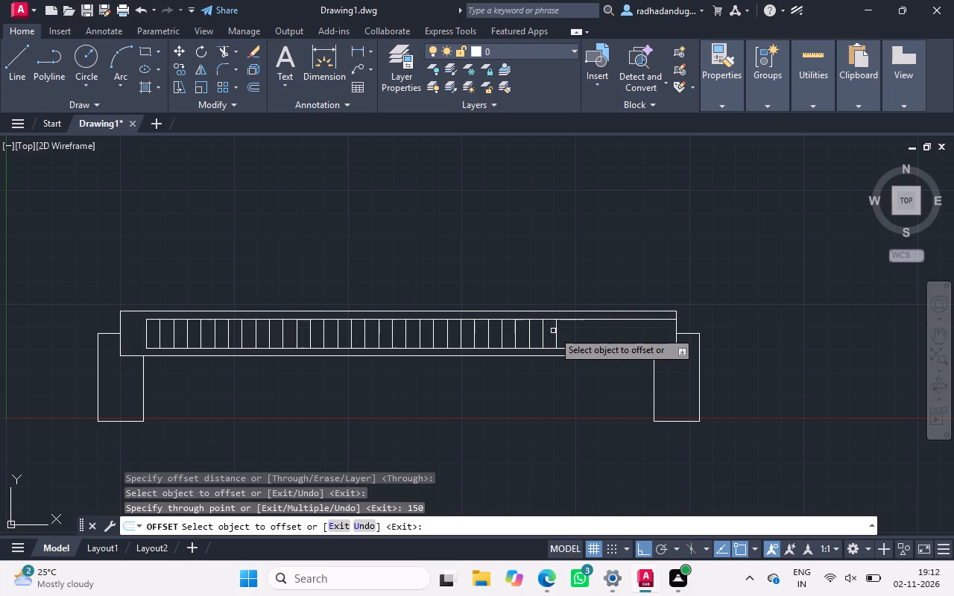
{"action": "left_click", "coordinate": [556, 340]}
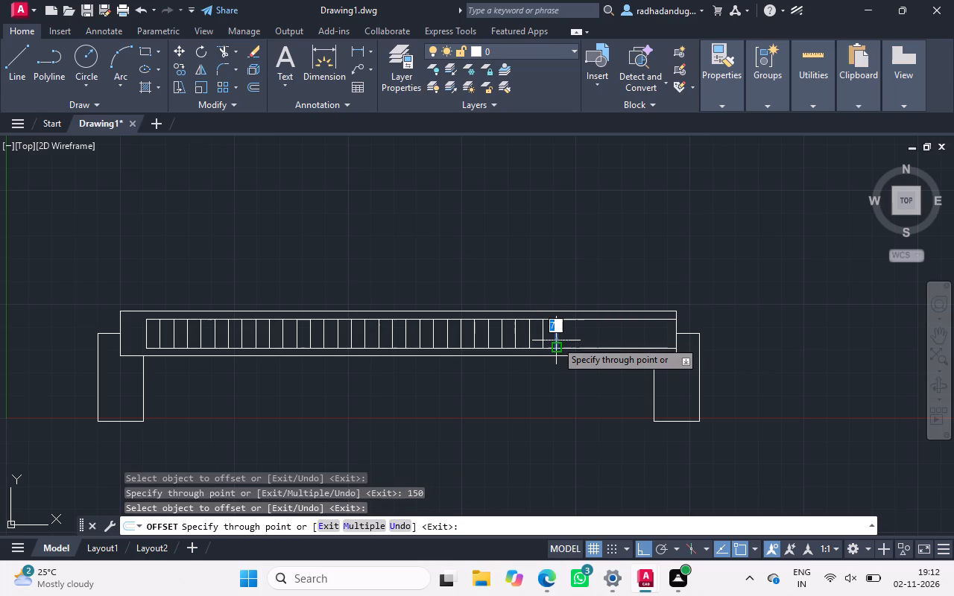
{"action": "left_click_drag", "start_coordinate": [556, 340], "coordinate": [569, 342]}
{"action": "key", "text": "1"}
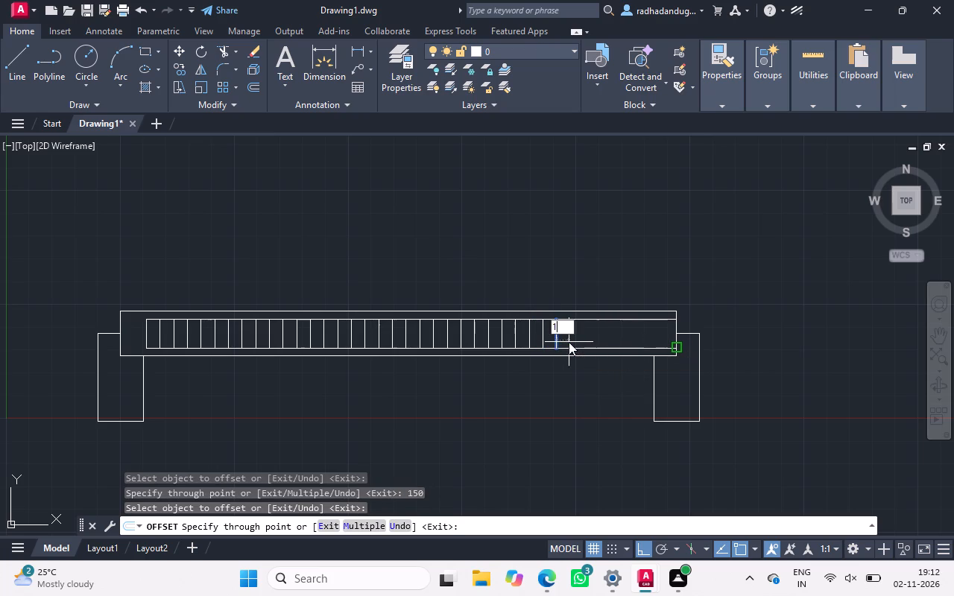
{"action": "type", "text": "50"}
{"action": "key", "text": "Return"}
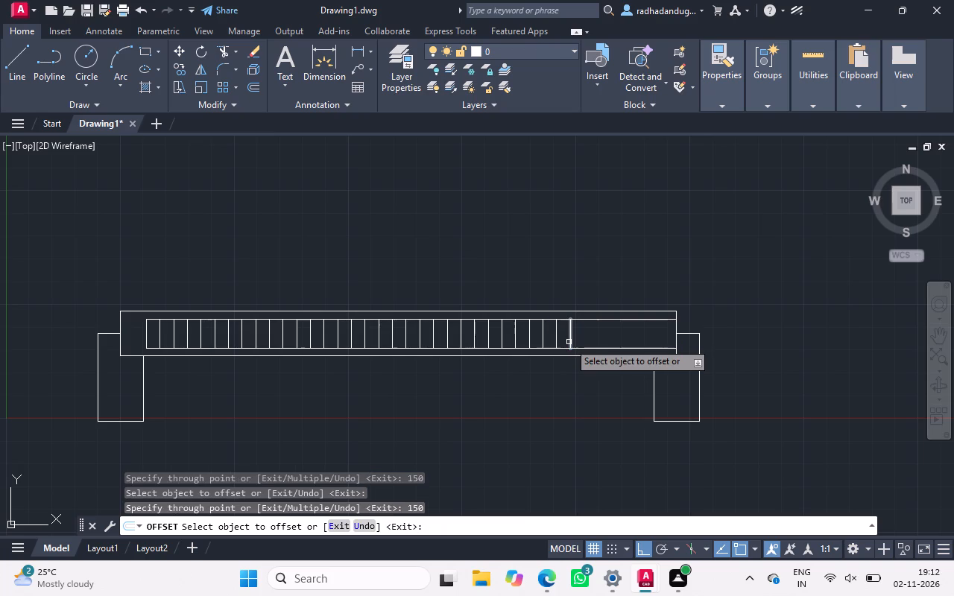
Extend the row inside the inner frame with two further verticals, each 150 to the right of the previous one.
{"action": "left_click", "coordinate": [569, 340]}
{"action": "left_click_drag", "start_coordinate": [569, 340], "coordinate": [587, 340]}
{"action": "key", "text": "1"}
{"action": "key", "text": "5"}
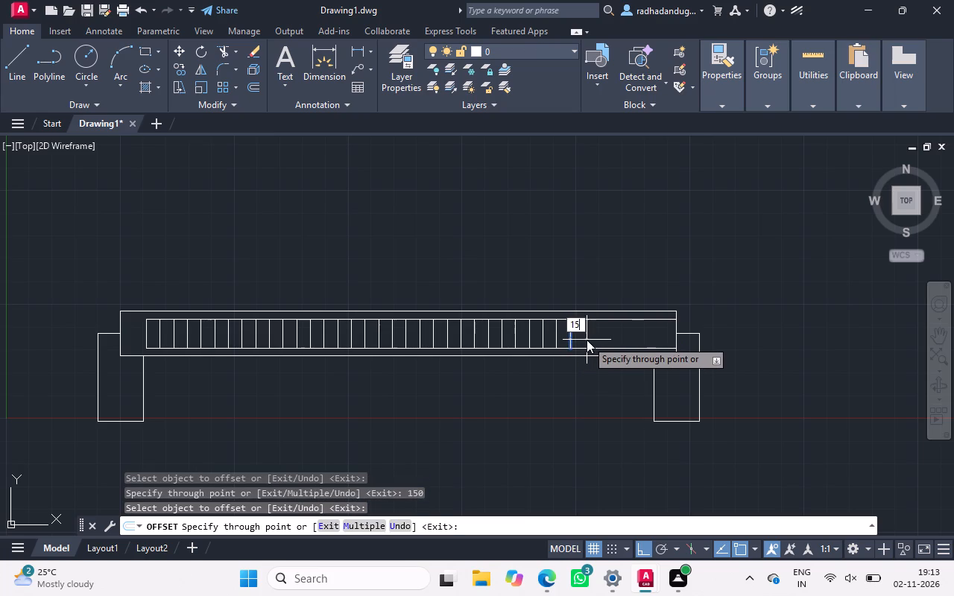
{"action": "key", "text": "0"}
{"action": "key", "text": "Return"}
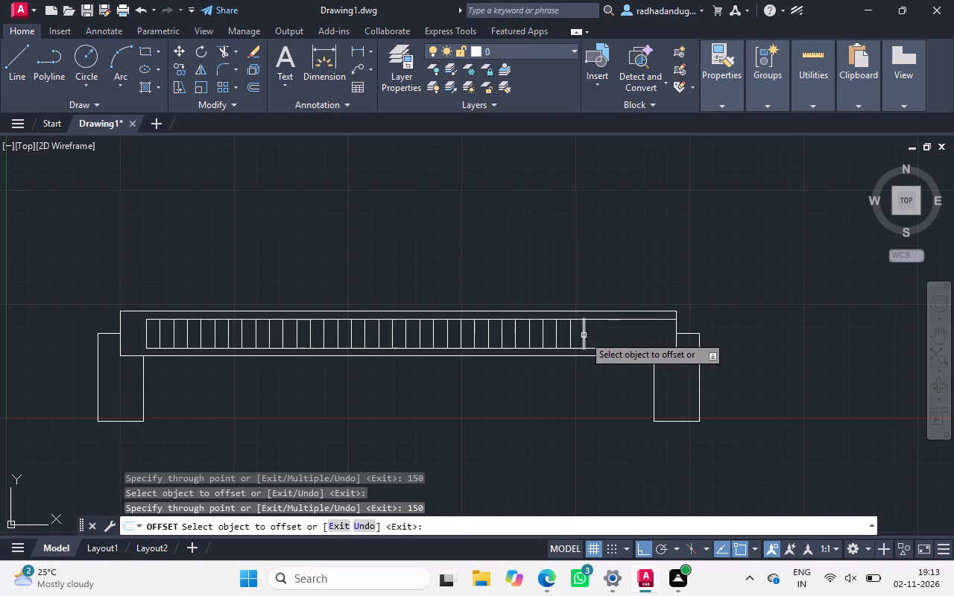
{"action": "left_click", "coordinate": [461, 522]}
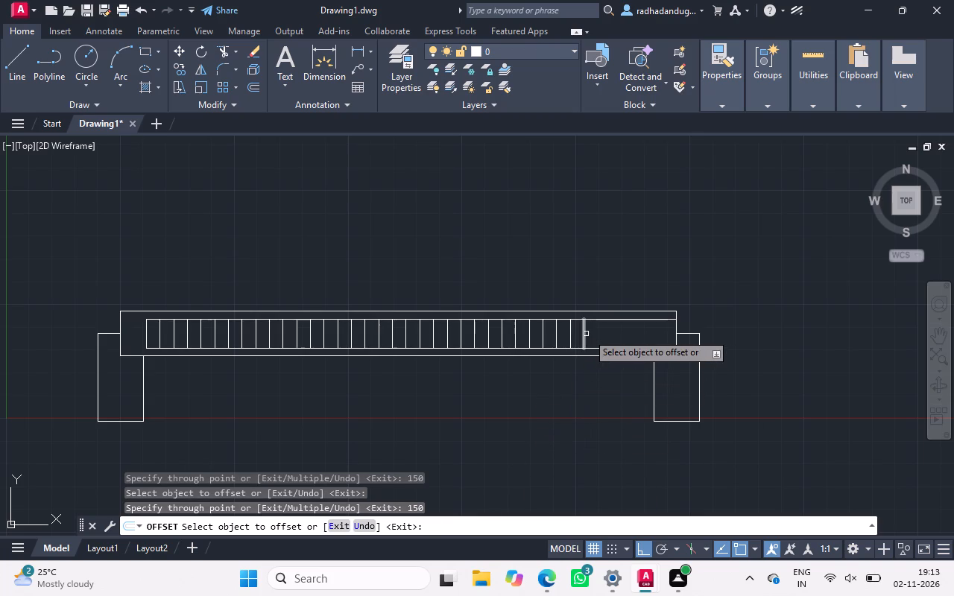
{"action": "left_click", "coordinate": [587, 333]}
{"action": "left_click", "coordinate": [582, 337]}
{"action": "left_click_drag", "start_coordinate": [582, 337], "coordinate": [590, 340]}
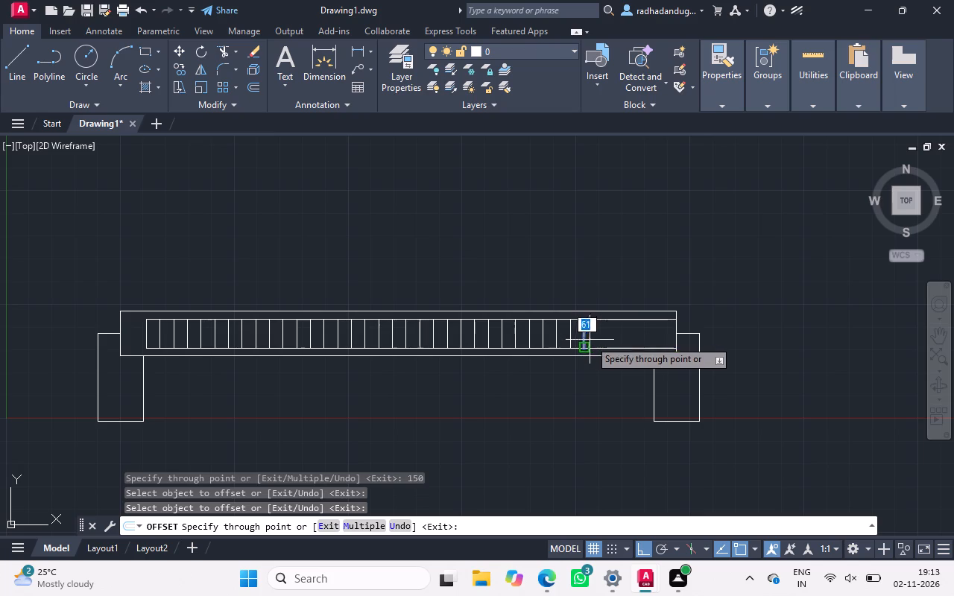
{"action": "left_click_drag", "start_coordinate": [590, 340], "coordinate": [597, 341]}
{"action": "type", "text": "150"}
{"action": "key", "text": "Return"}
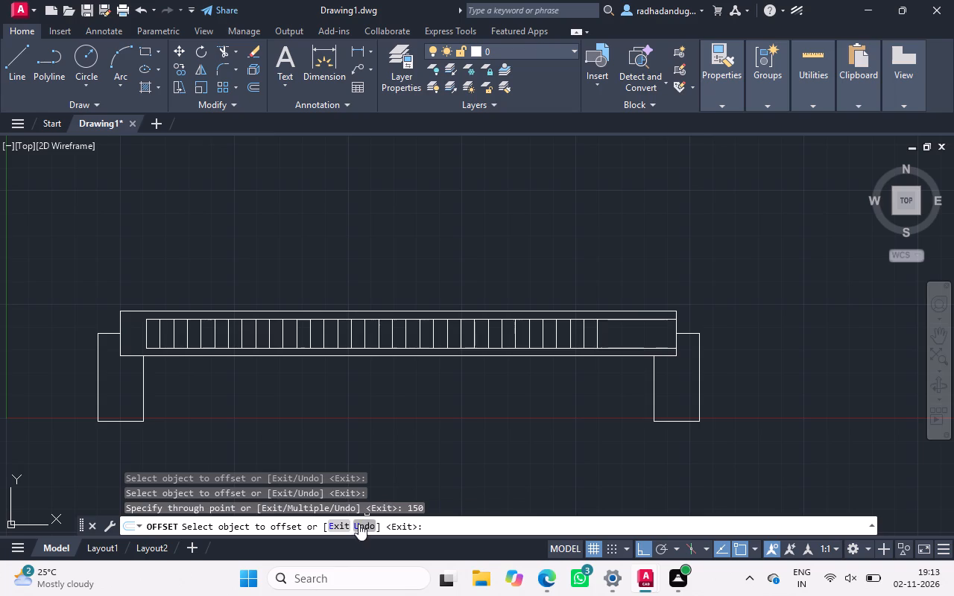
Add two more verticals toward the frame's right end, offsetting the newest line by 150 each time.
{"action": "left_click", "coordinate": [342, 578]}
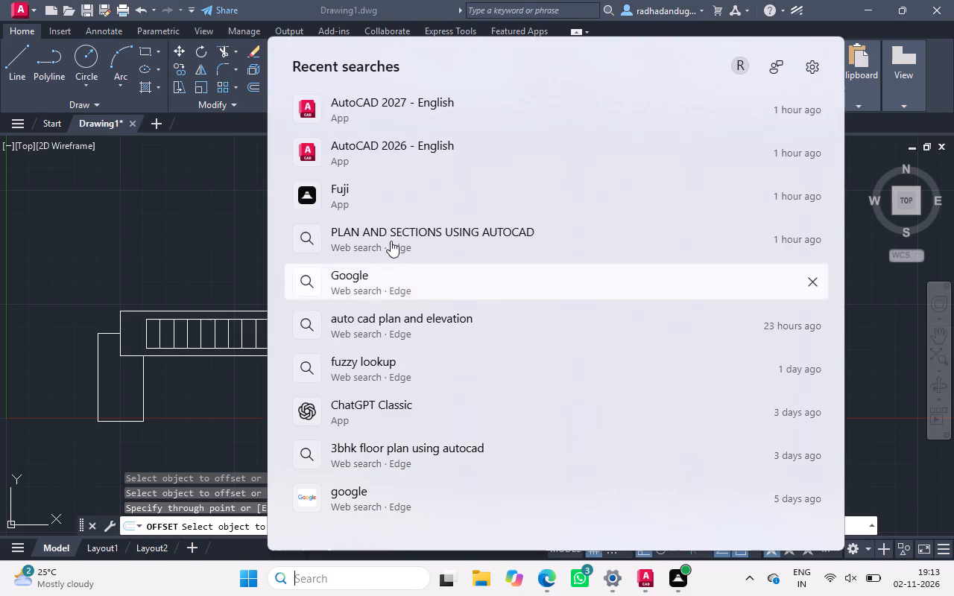
{"action": "left_click", "coordinate": [95, 283]}
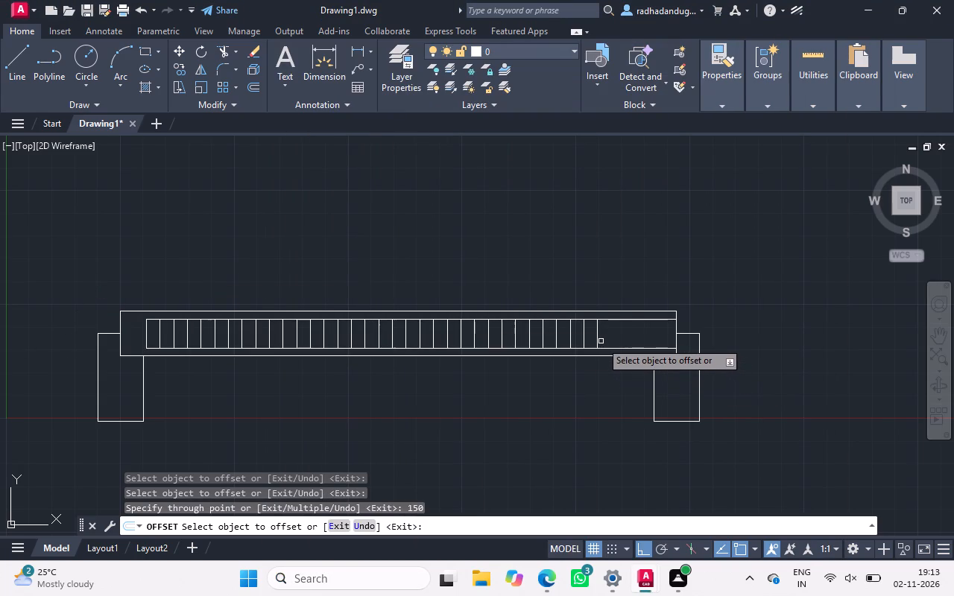
{"action": "double_click", "coordinate": [598, 341]}
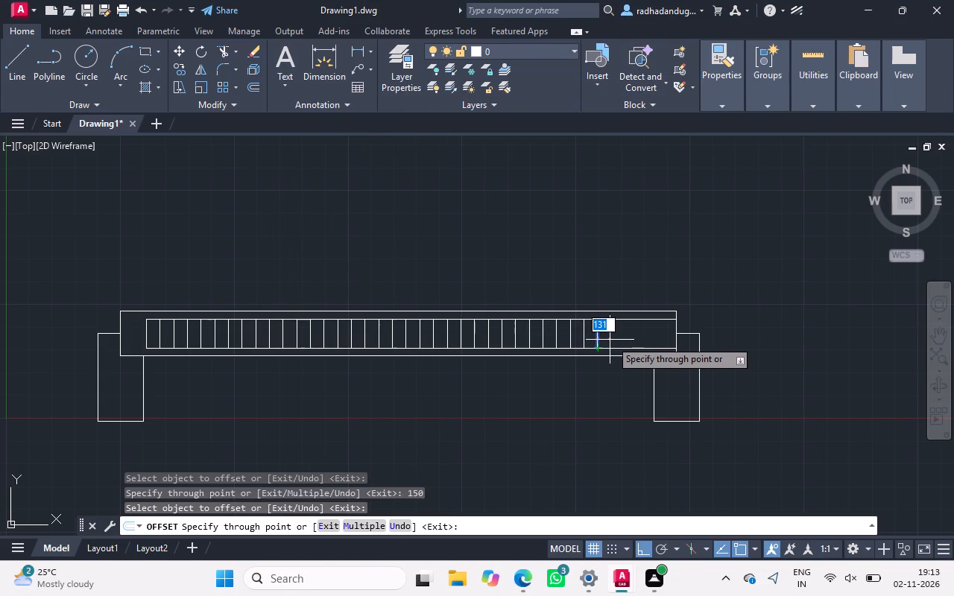
{"action": "type", "text": "150"}
{"action": "key", "text": "BackSpace"}
{"action": "key", "text": "0"}
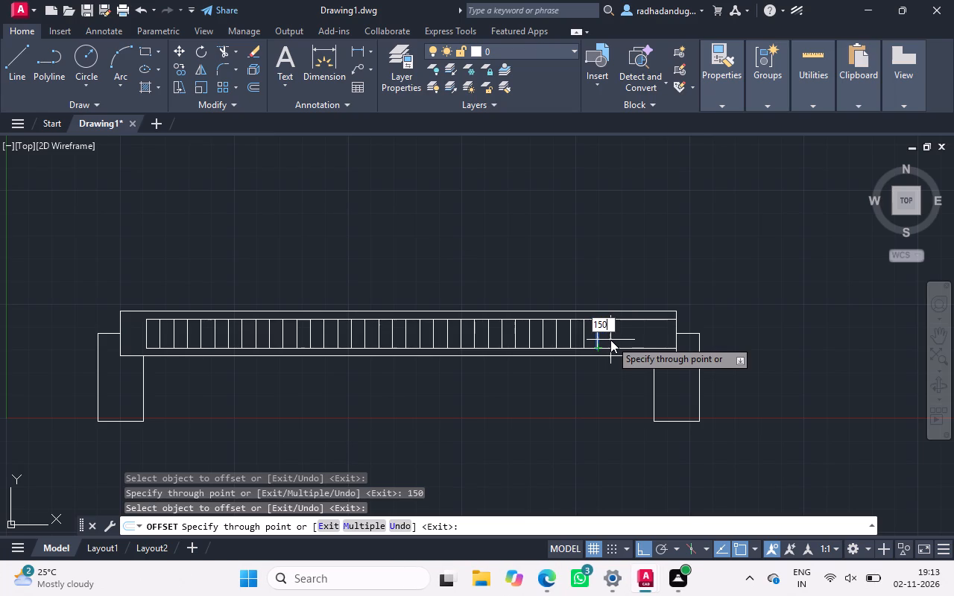
{"action": "key", "text": "Return"}
{"action": "left_click_drag", "start_coordinate": [610, 340], "coordinate": [619, 340]}
{"action": "type", "text": "150"}
{"action": "key", "text": "Return"}
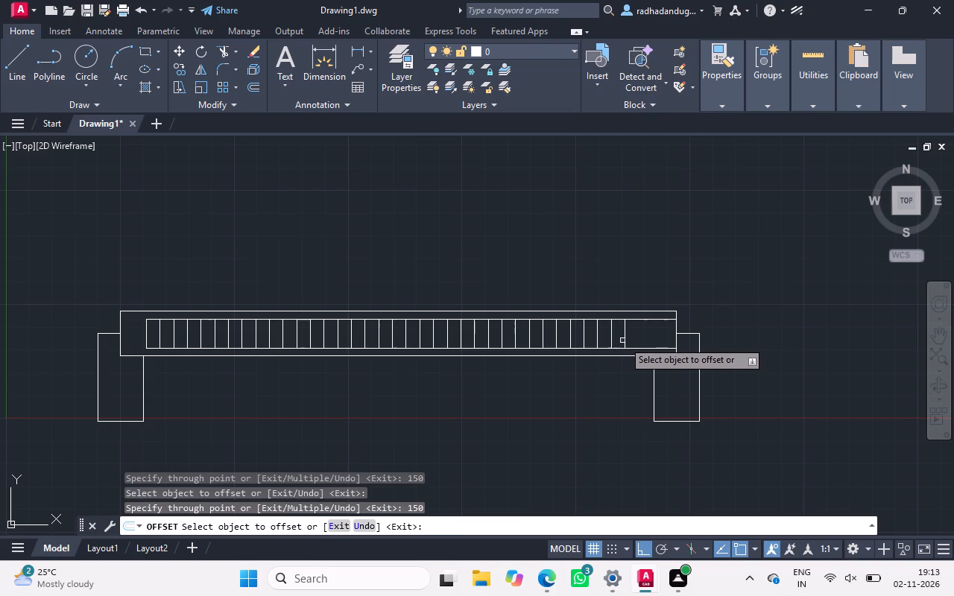
Offset the newest vertical 150 to the right once more and end the Offset command.
{"action": "left_click_drag", "start_coordinate": [624, 340], "coordinate": [638, 340]}
{"action": "type", "text": "15"}
{"action": "key", "text": "0"}
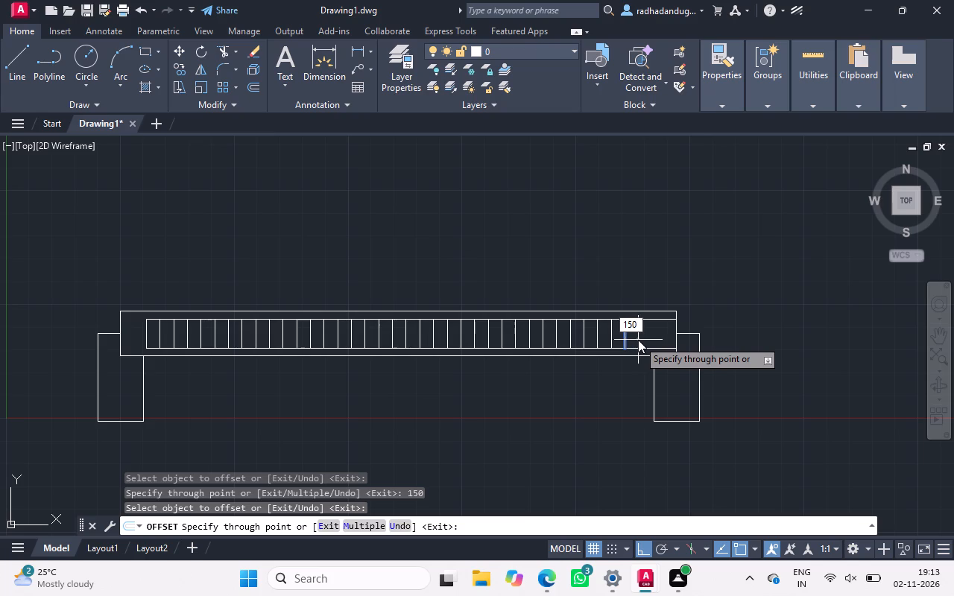
{"action": "key", "text": "Return"}
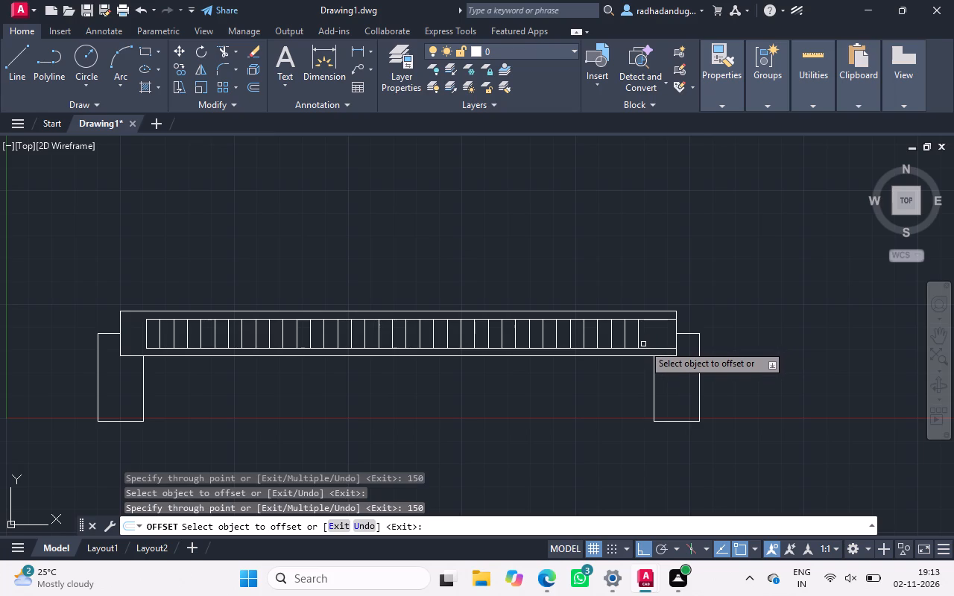
{"action": "key", "text": "Escape"}
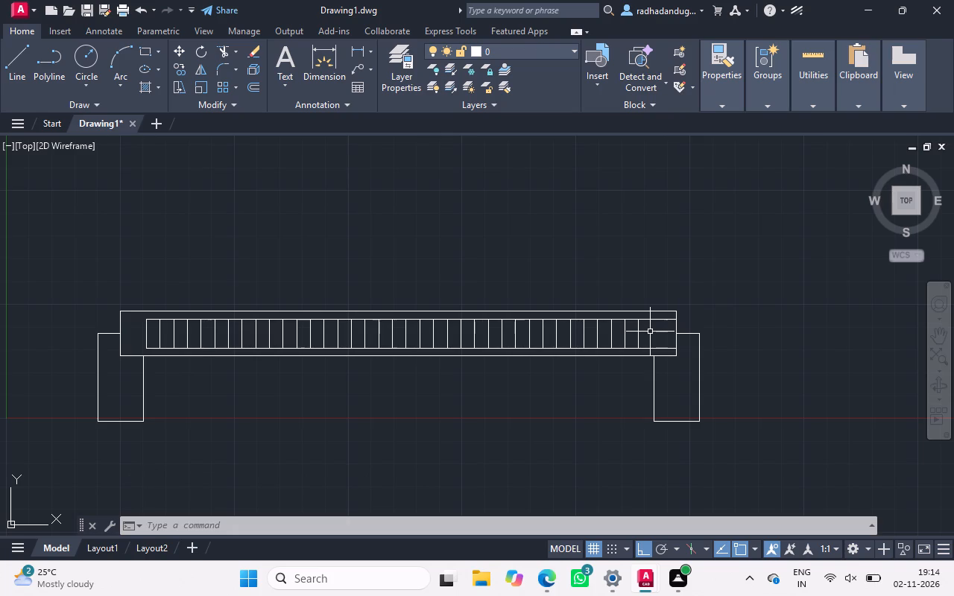
Trim the inner frame's bottom and top lines beyond the row's last vertical, and remove the leftmost vertical.
{"action": "type", "text": "TR"}
{"action": "key", "text": "Return"}
{"action": "key", "text": "Return"}
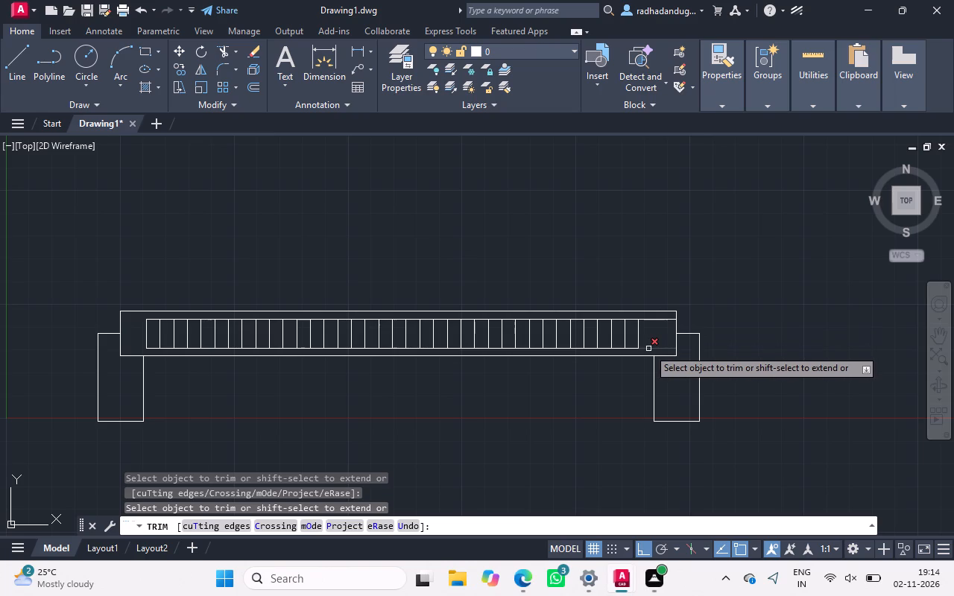
{"action": "left_click", "coordinate": [455, 526]}
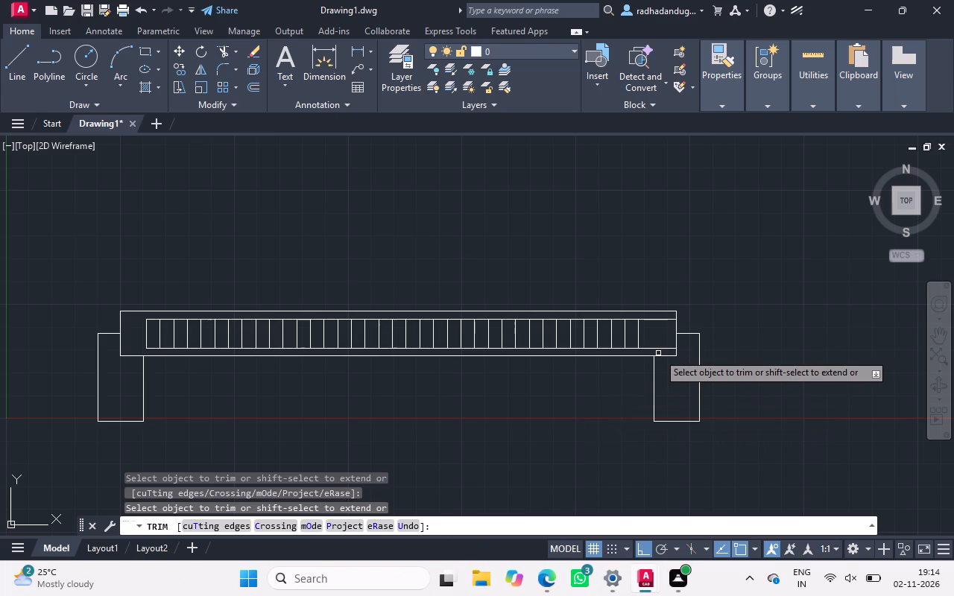
{"action": "left_click", "coordinate": [657, 349]}
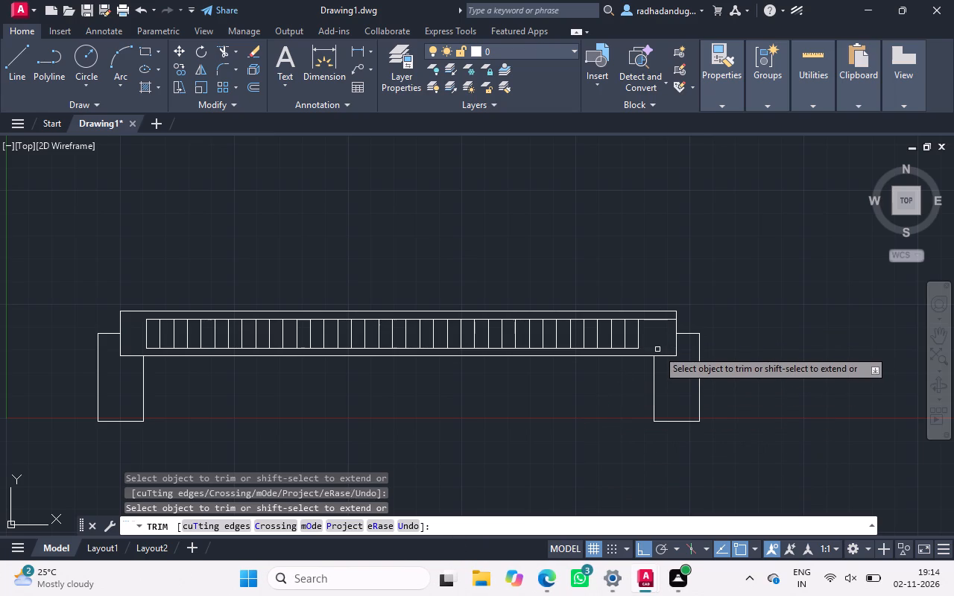
{"action": "left_click", "coordinate": [654, 317]}
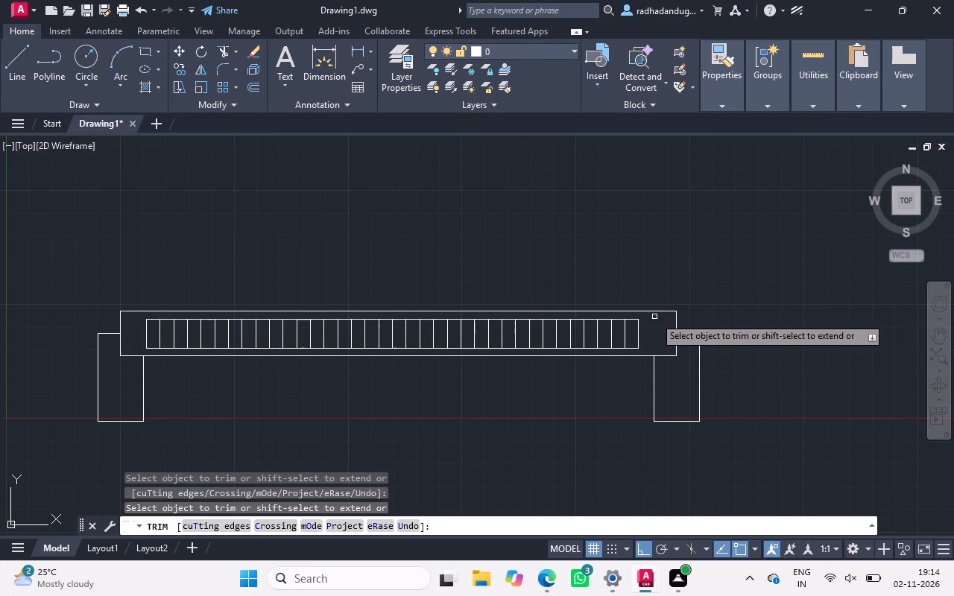
{"action": "left_click", "coordinate": [147, 326]}
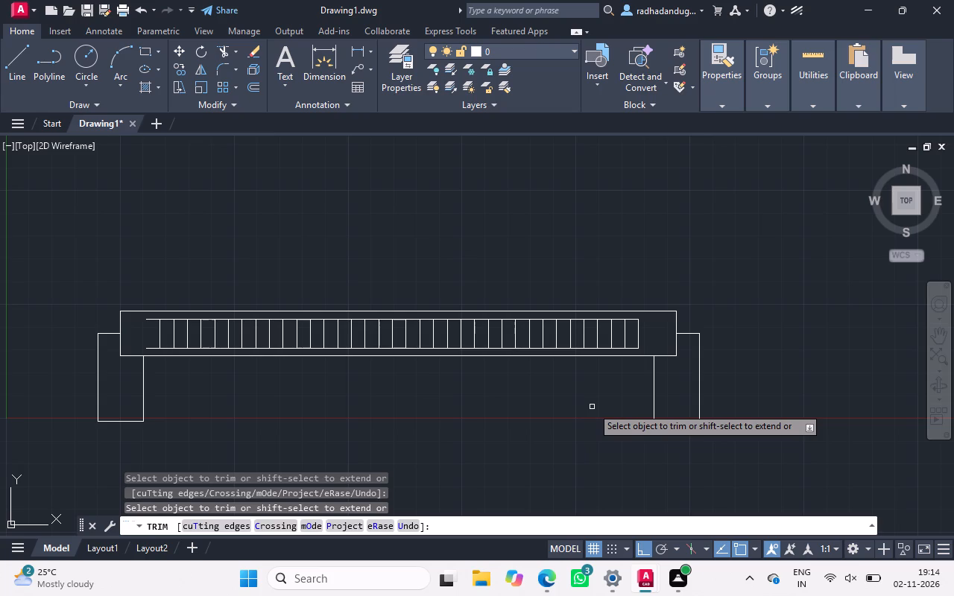
{"action": "key", "text": "Escape"}
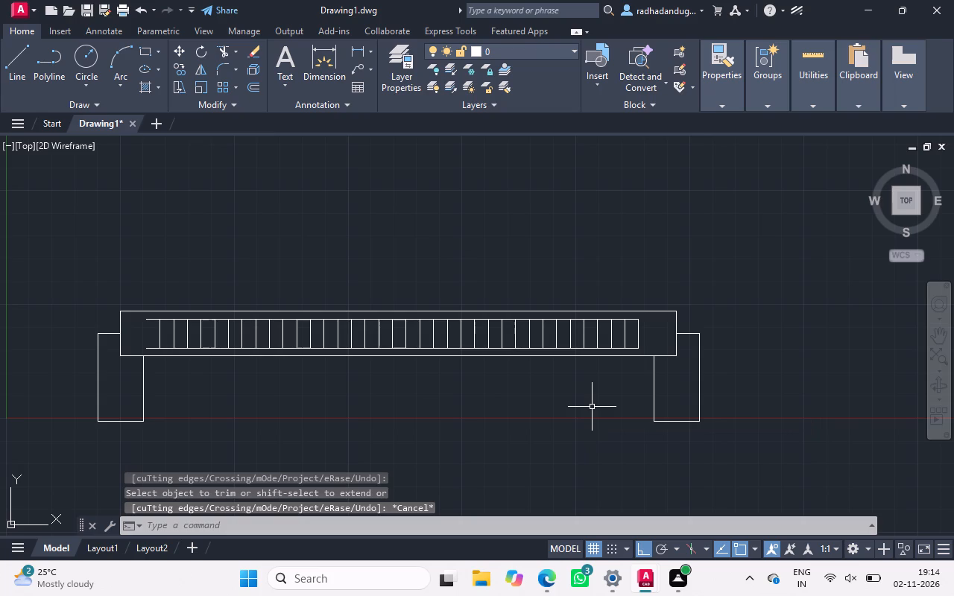
Offset the rightmost vertical 150 to the right, past the ends of the trimmed horizontals, and end the Offset command.
{"action": "key", "text": "o"}
{"action": "key", "text": "Return"}
{"action": "key", "text": "Return"}
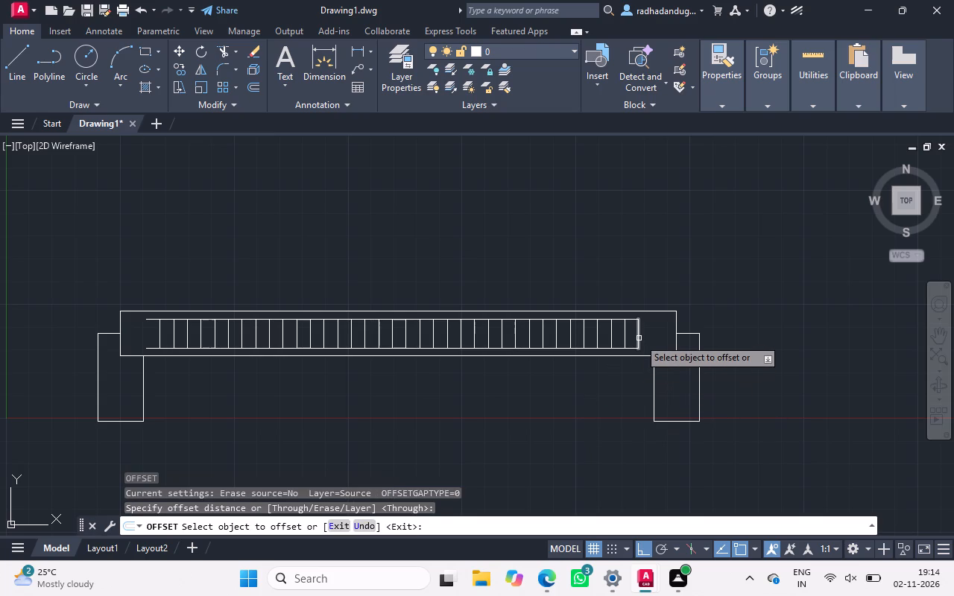
{"action": "left_click", "coordinate": [452, 519]}
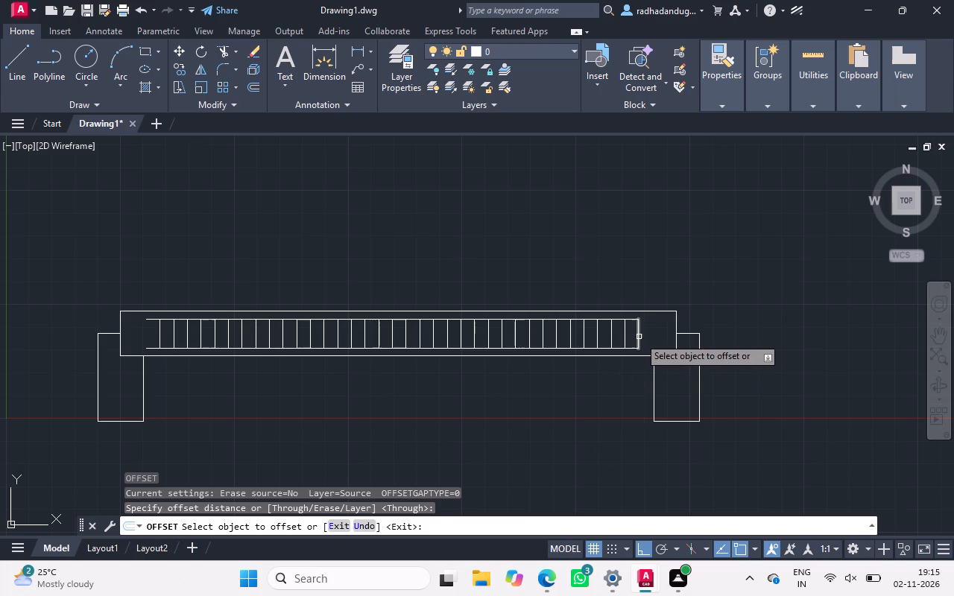
{"action": "left_click", "coordinate": [638, 337]}
{"action": "left_click_drag", "start_coordinate": [638, 337], "coordinate": [660, 339]}
{"action": "key", "text": "1"}
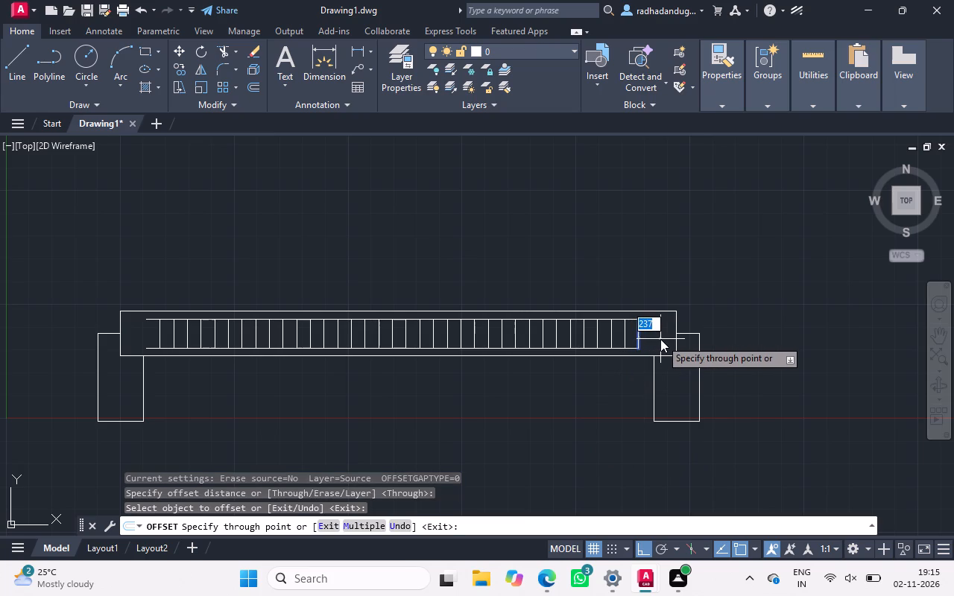
{"action": "type", "text": "50"}
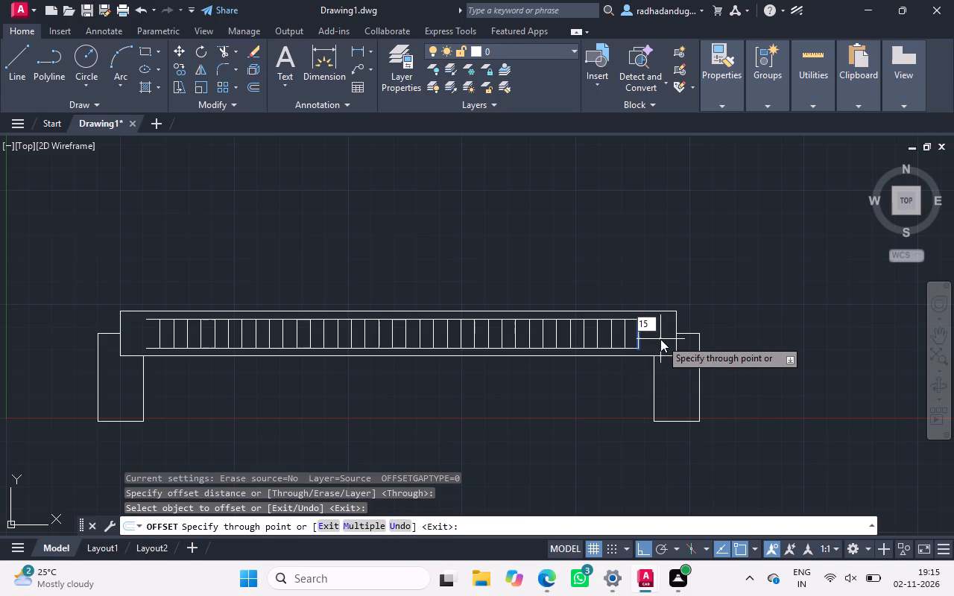
{"action": "key", "text": "Return"}
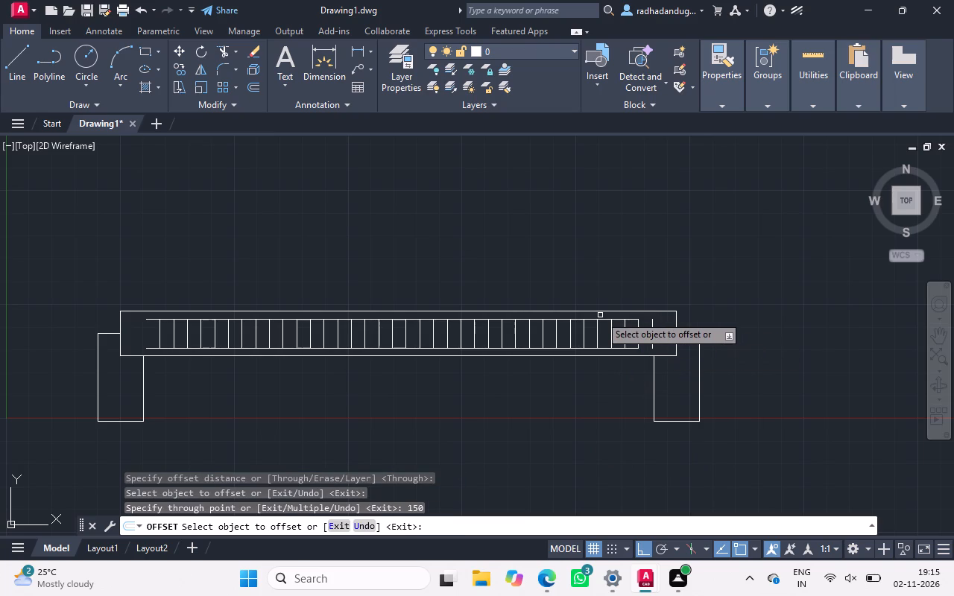
{"action": "key", "text": "Escape"}
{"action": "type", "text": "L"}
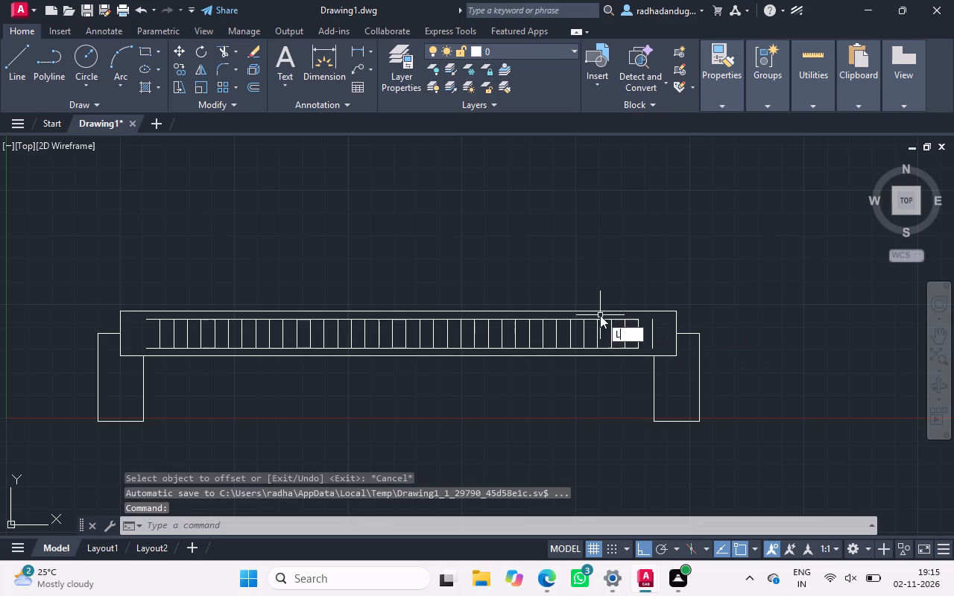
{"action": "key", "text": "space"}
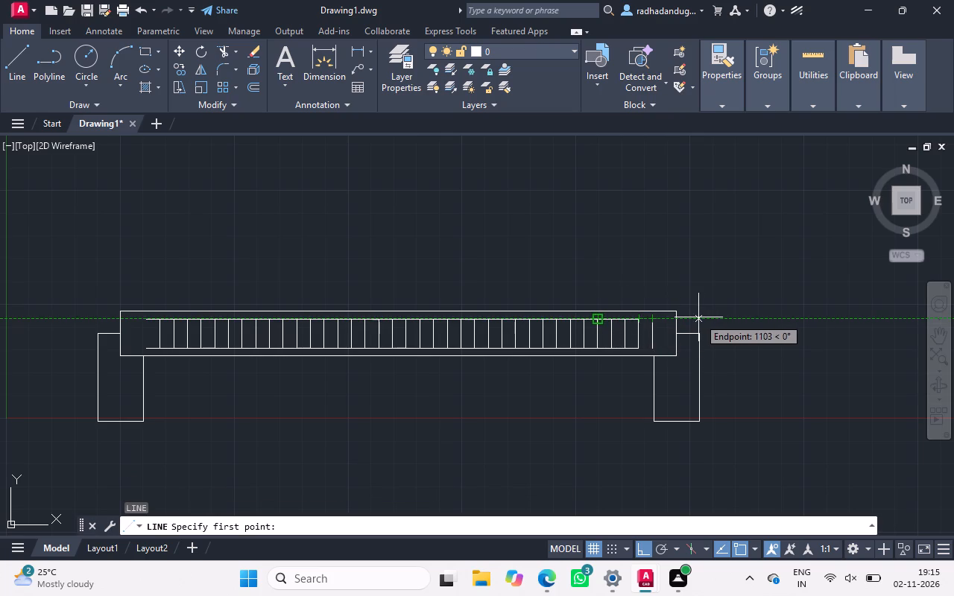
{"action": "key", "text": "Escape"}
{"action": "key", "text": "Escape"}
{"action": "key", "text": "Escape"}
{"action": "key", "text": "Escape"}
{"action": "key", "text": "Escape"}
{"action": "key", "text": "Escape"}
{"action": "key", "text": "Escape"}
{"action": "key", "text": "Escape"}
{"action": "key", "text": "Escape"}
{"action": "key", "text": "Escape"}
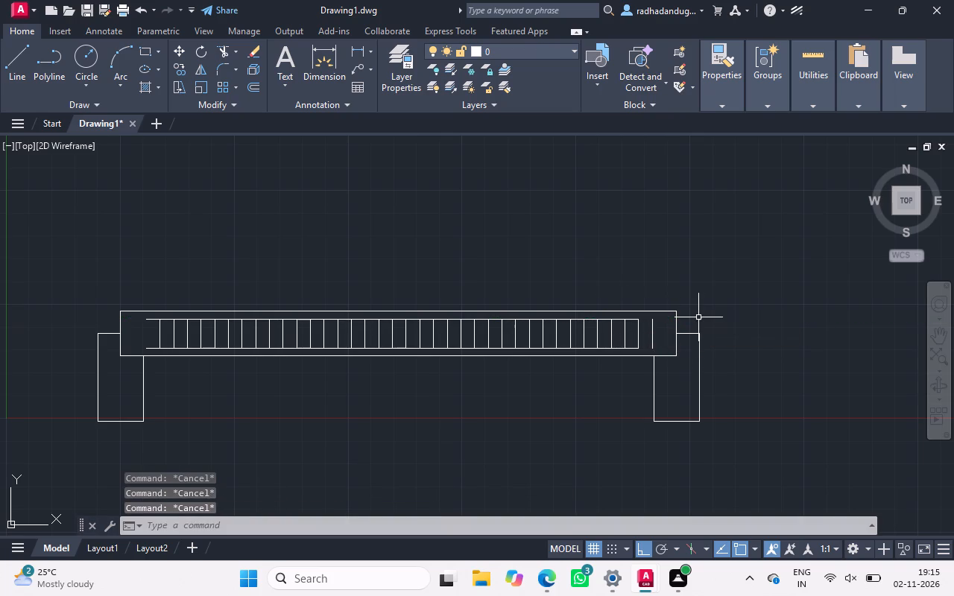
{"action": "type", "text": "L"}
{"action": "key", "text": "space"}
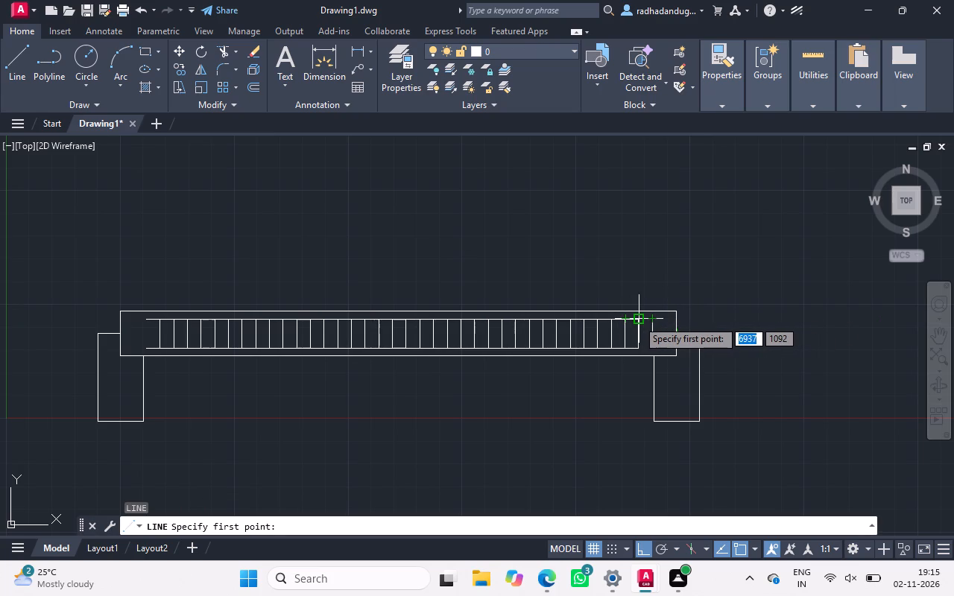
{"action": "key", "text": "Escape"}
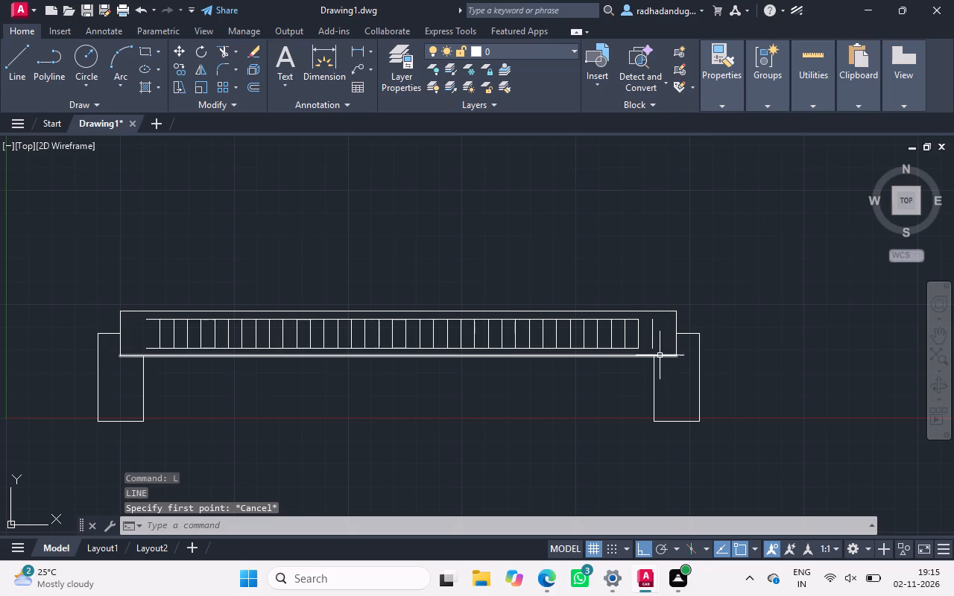
Draw connected lines extending the inner frame's bottom and top horizontals to the detached rightmost vertical, retracing that vertical between them.
{"action": "scroll", "coordinate": [638, 344], "scroll_direction": "up", "scroll_amount": 5, "text": "ctrl"}
{"action": "scroll", "coordinate": [638, 344], "scroll_direction": "down", "scroll_amount": 3, "text": "ctrl"}
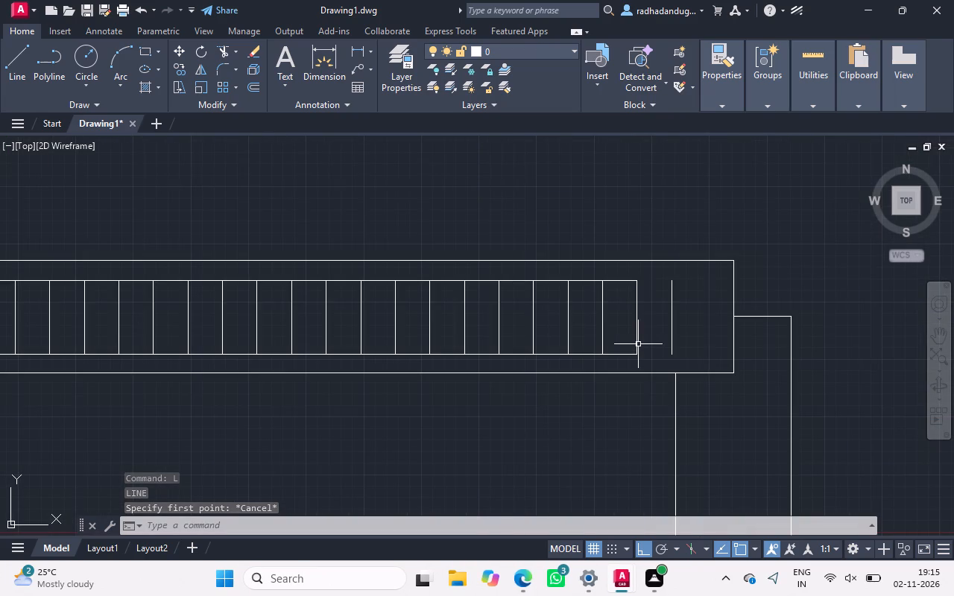
{"action": "scroll", "coordinate": [638, 344], "scroll_direction": "up", "scroll_amount": 1, "text": "ctrl"}
{"action": "type", "text": "L"}
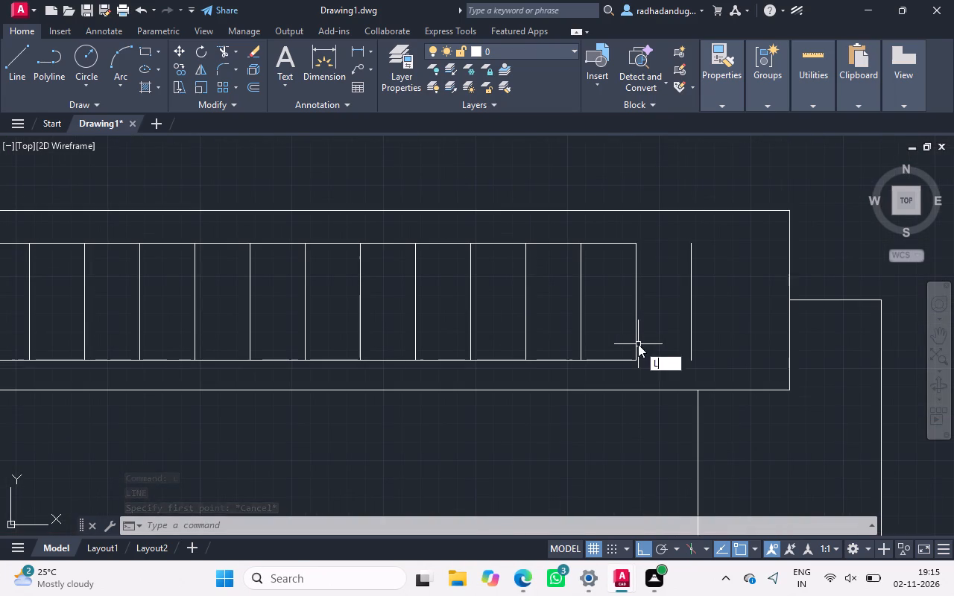
{"action": "key", "text": "space"}
{"action": "left_click_drag", "start_coordinate": [636, 358], "coordinate": [692, 354]}
{"action": "left_click", "coordinate": [692, 354]}
{"action": "left_click", "coordinate": [692, 354]}
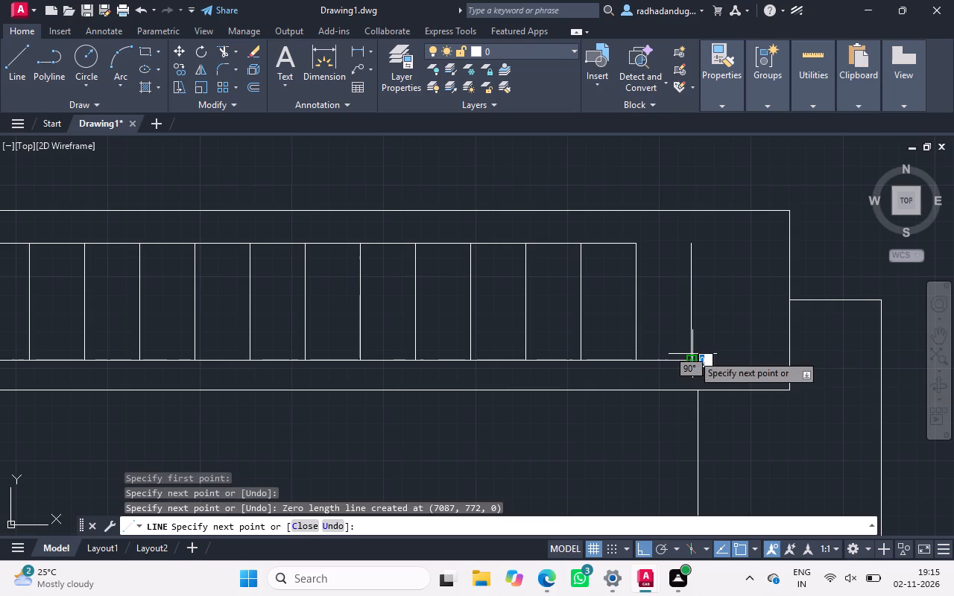
{"action": "left_click_drag", "start_coordinate": [689, 241], "coordinate": [628, 239]}
{"action": "left_click", "coordinate": [628, 239]}
{"action": "key", "text": "Escape"}
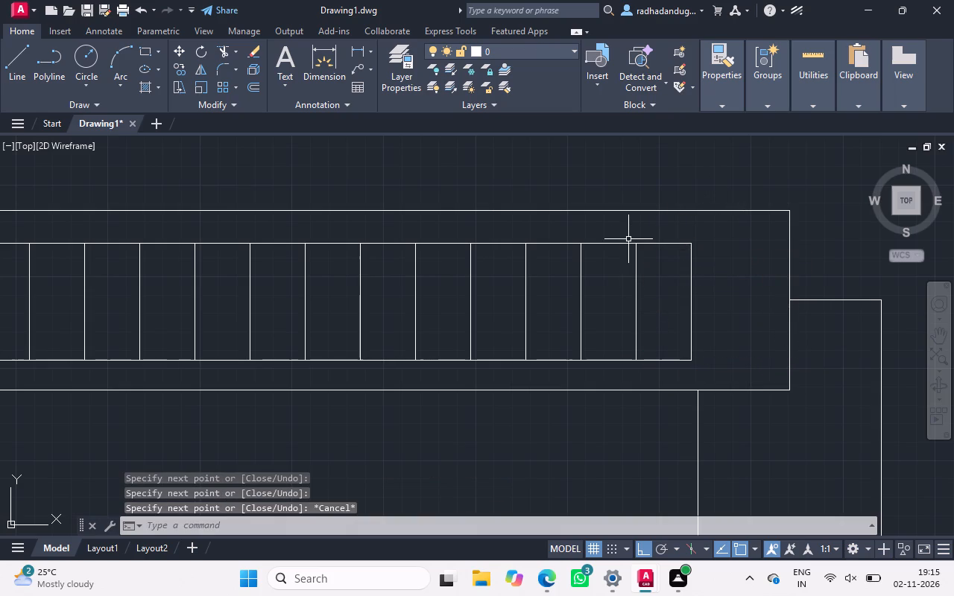
Delete both overlapping verticals at the extended horizontals' right ends.
{"action": "left_click", "coordinate": [692, 282]}
{"action": "key", "text": "Delete"}
{"action": "left_click", "coordinate": [692, 282]}
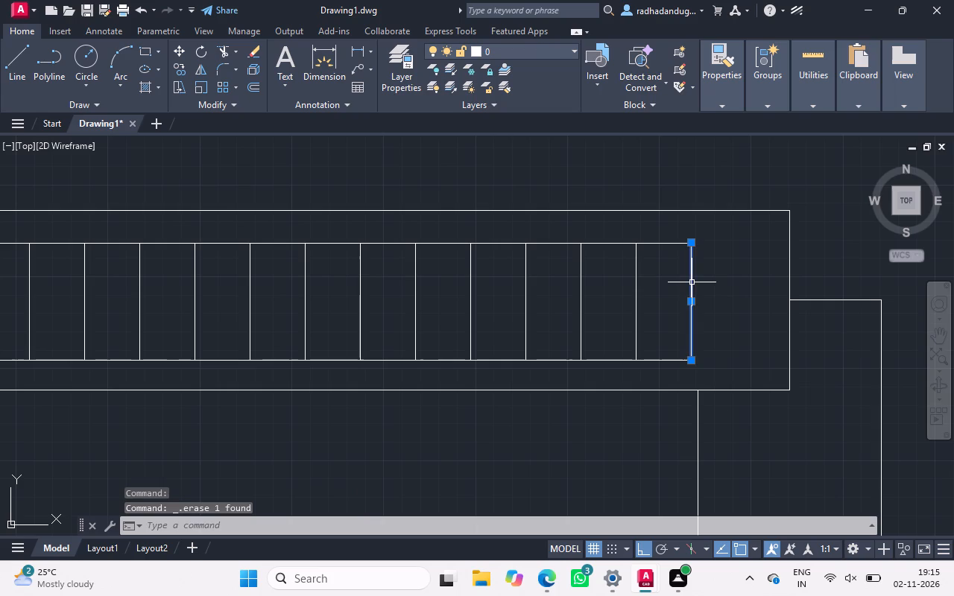
{"action": "key", "text": "Delete"}
Draw a line from the inner top horizontal's left end down about 86, continuing right about 208, and end the Line command.
{"action": "scroll", "coordinate": [692, 282], "scroll_direction": "down", "scroll_amount": 3, "text": "ctrl"}
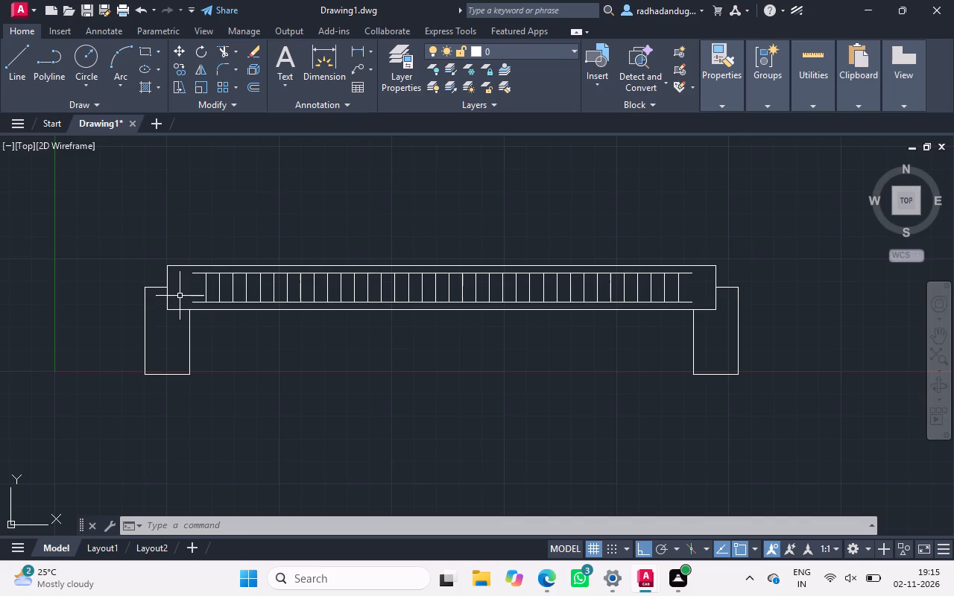
{"action": "scroll", "coordinate": [180, 296], "scroll_direction": "up", "scroll_amount": 2, "text": "ctrl"}
{"action": "type", "text": "L"}
{"action": "key", "text": "space"}
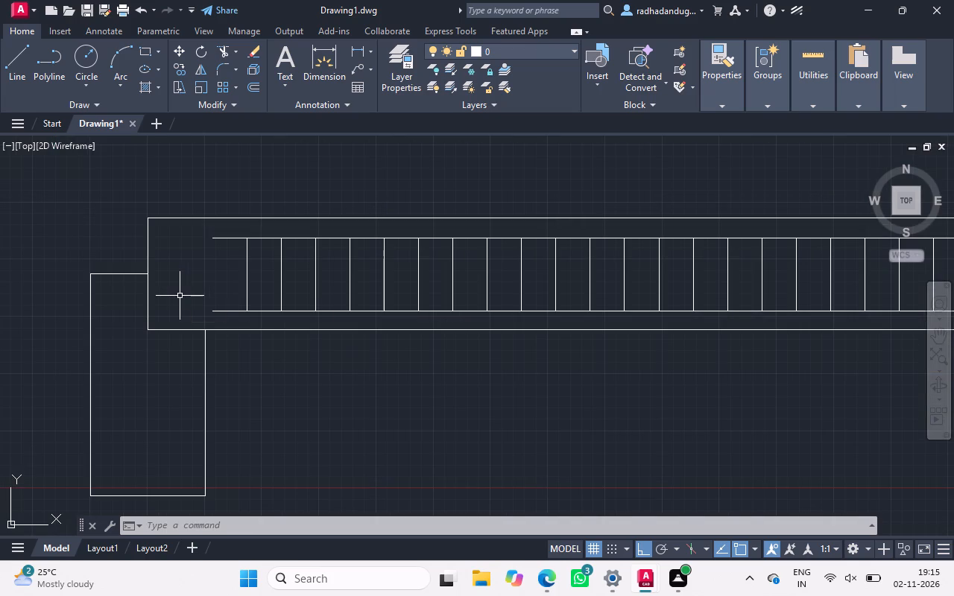
{"action": "left_click", "coordinate": [205, 241]}
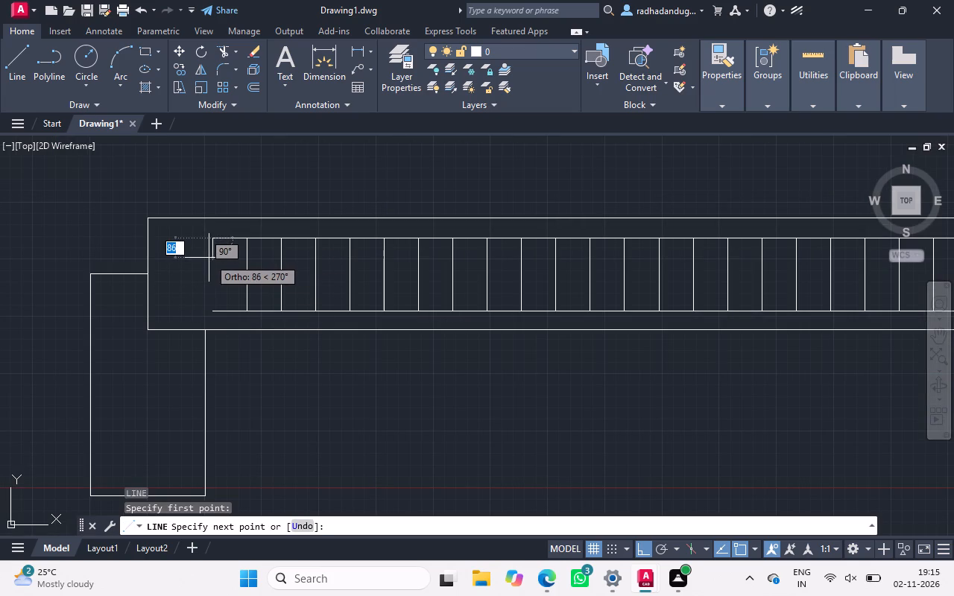
{"action": "left_click", "coordinate": [209, 258]}
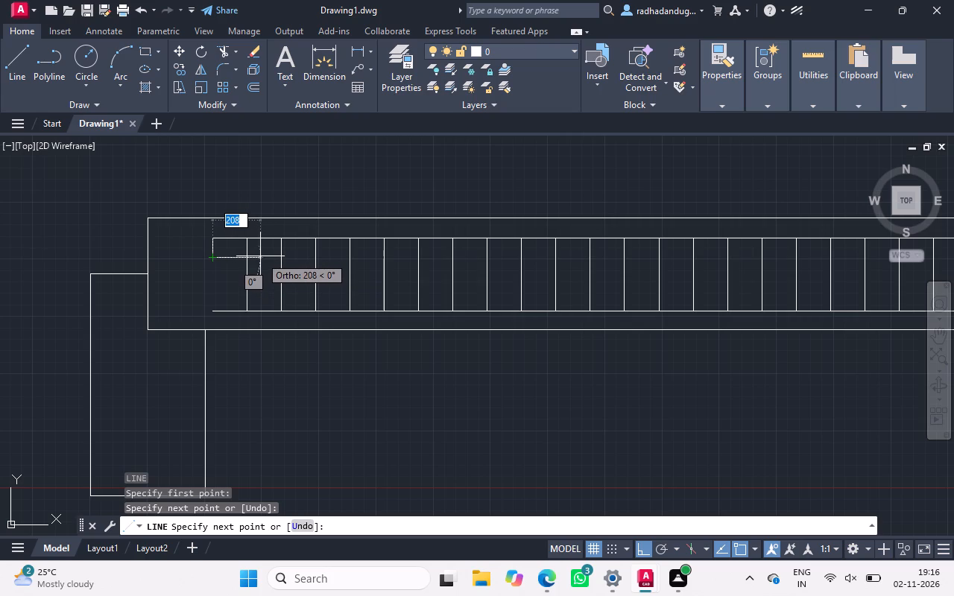
{"action": "left_click", "coordinate": [260, 256]}
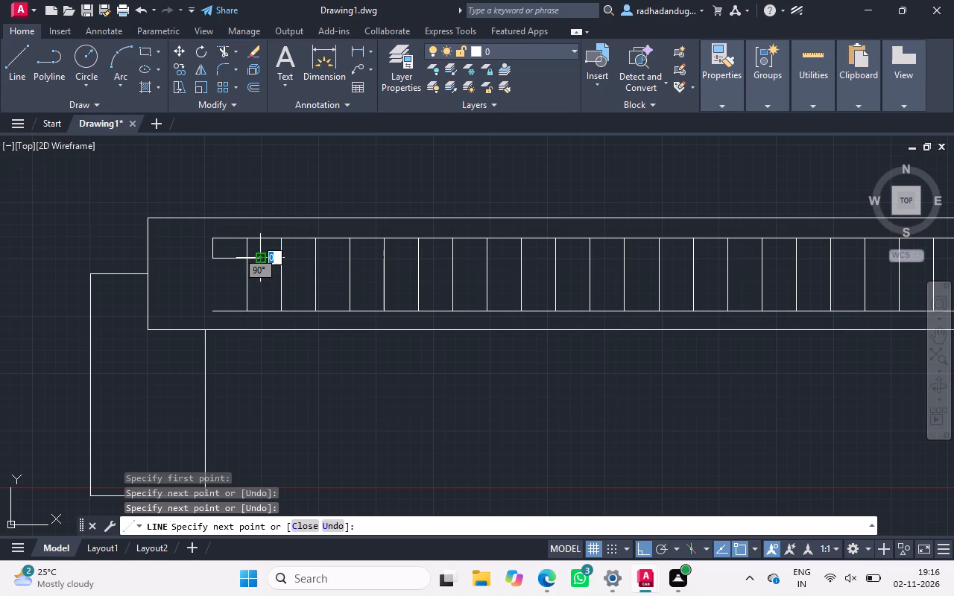
{"action": "key", "text": "Escape"}
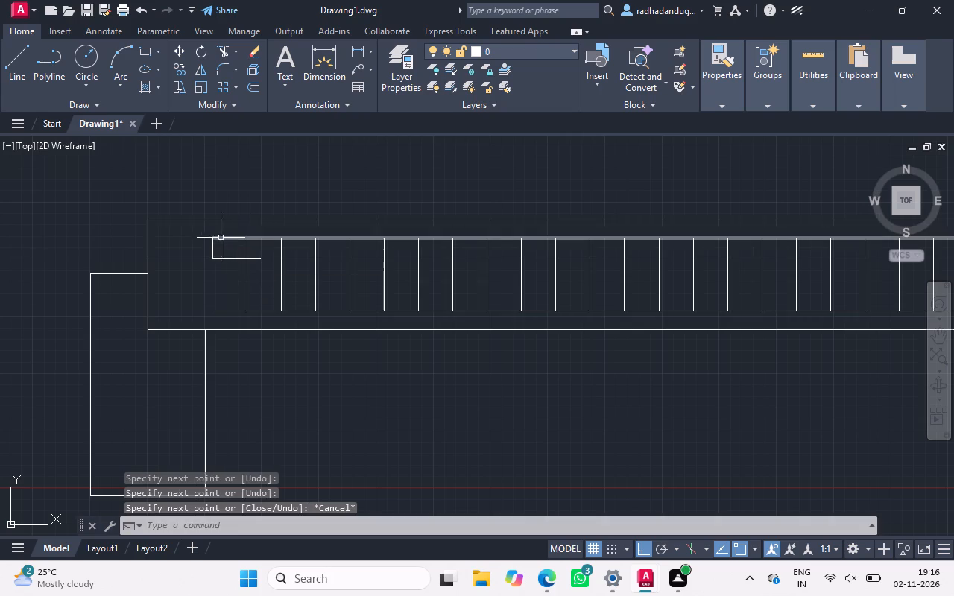
Delete the short vertical segment at the inner top horizontal's left end.
{"action": "left_click", "coordinate": [210, 247]}
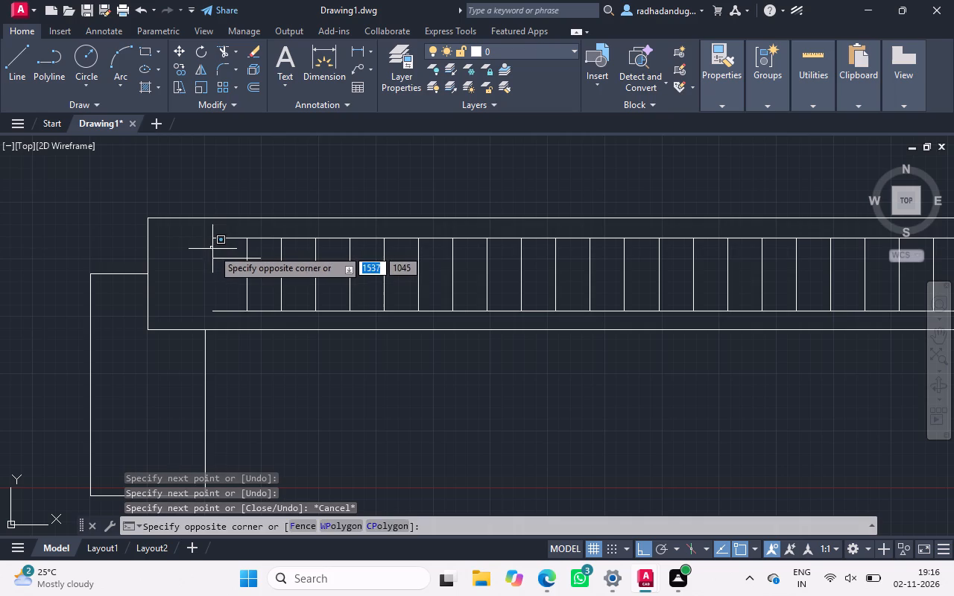
{"action": "left_click", "coordinate": [212, 249]}
{"action": "left_click", "coordinate": [212, 249]}
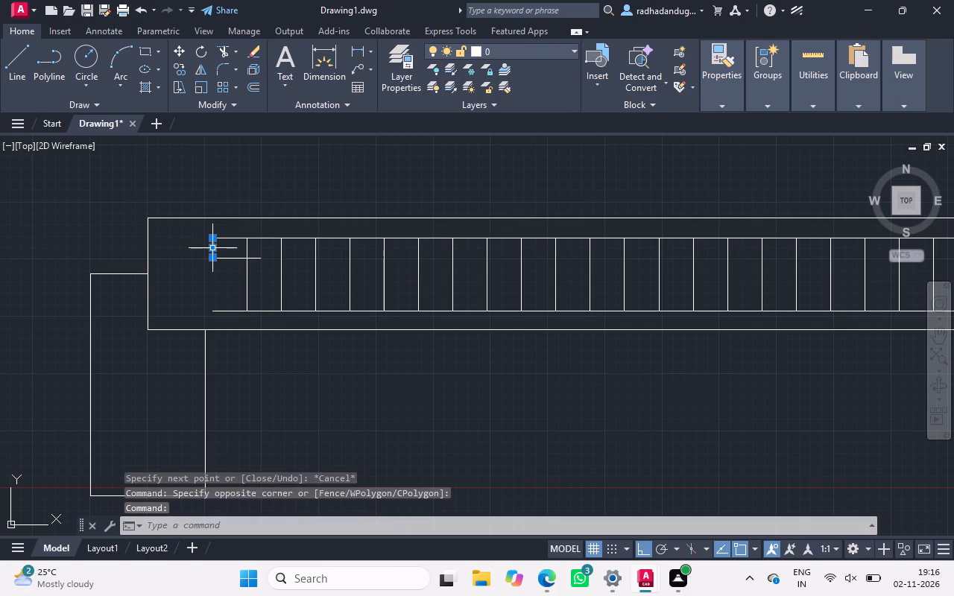
{"action": "key", "text": "Delete"}
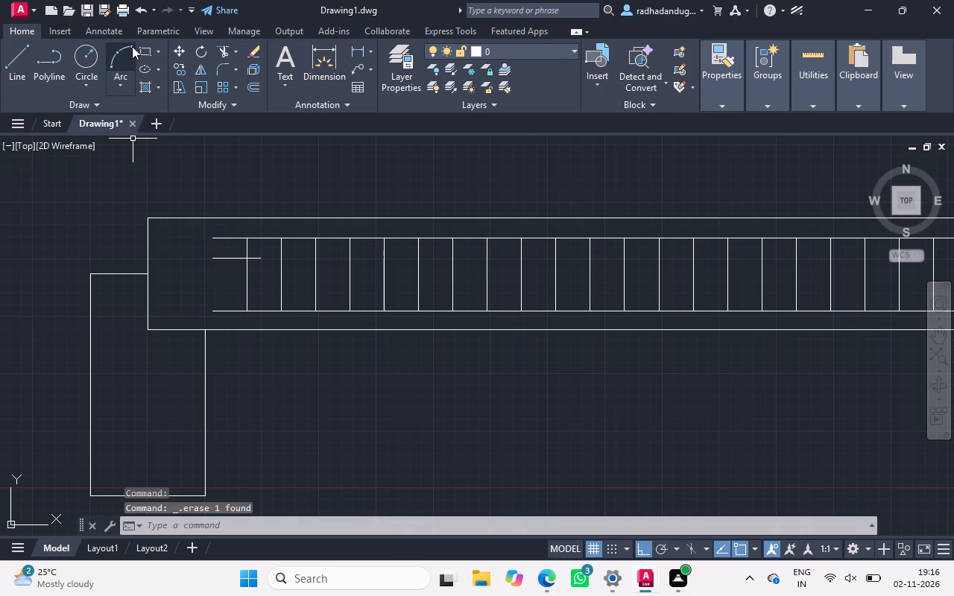
Join the left ends of the inner top horizontal and the short line below with a Start, End, Direction arc bulging left.
{"action": "left_click", "coordinate": [123, 52]}
{"action": "left_click", "coordinate": [119, 80]}
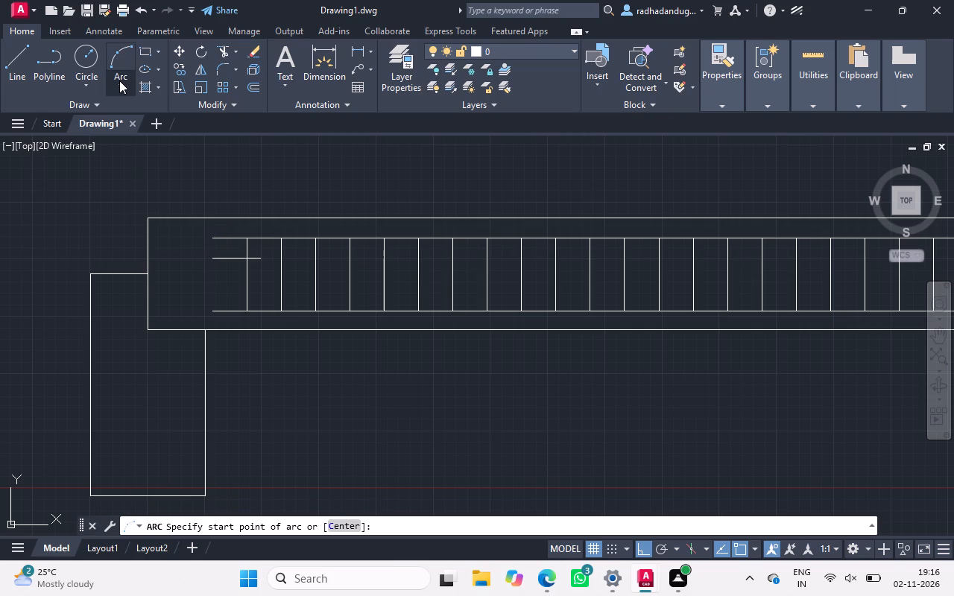
{"action": "left_click", "coordinate": [161, 294]}
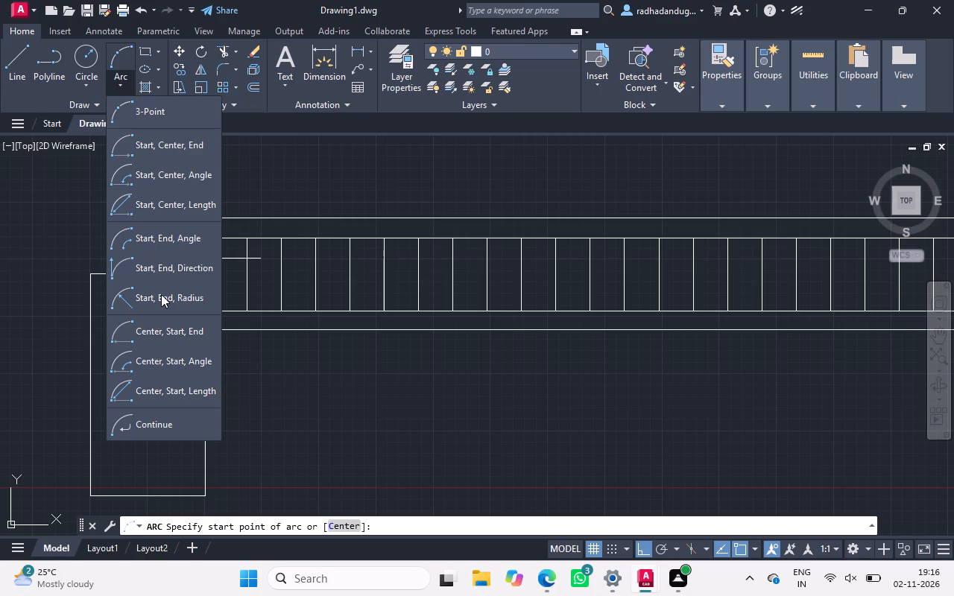
{"action": "left_click", "coordinate": [113, 66]}
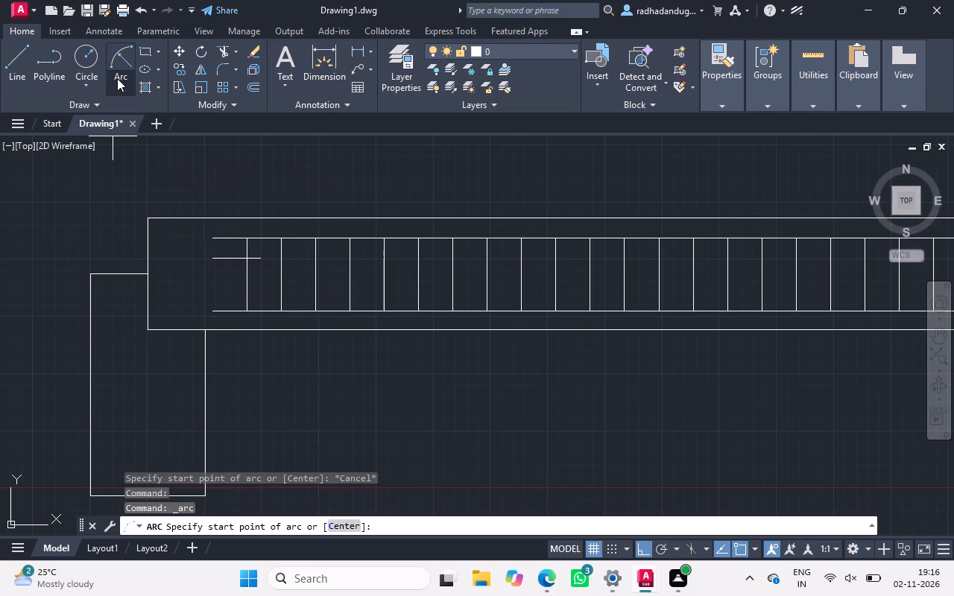
{"action": "left_click", "coordinate": [121, 83]}
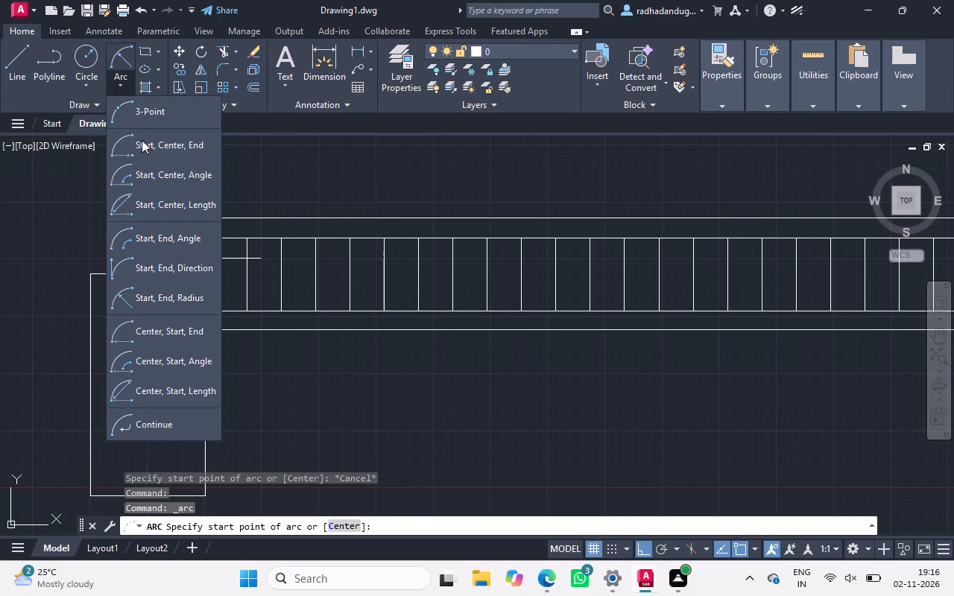
{"action": "left_click", "coordinate": [168, 267]}
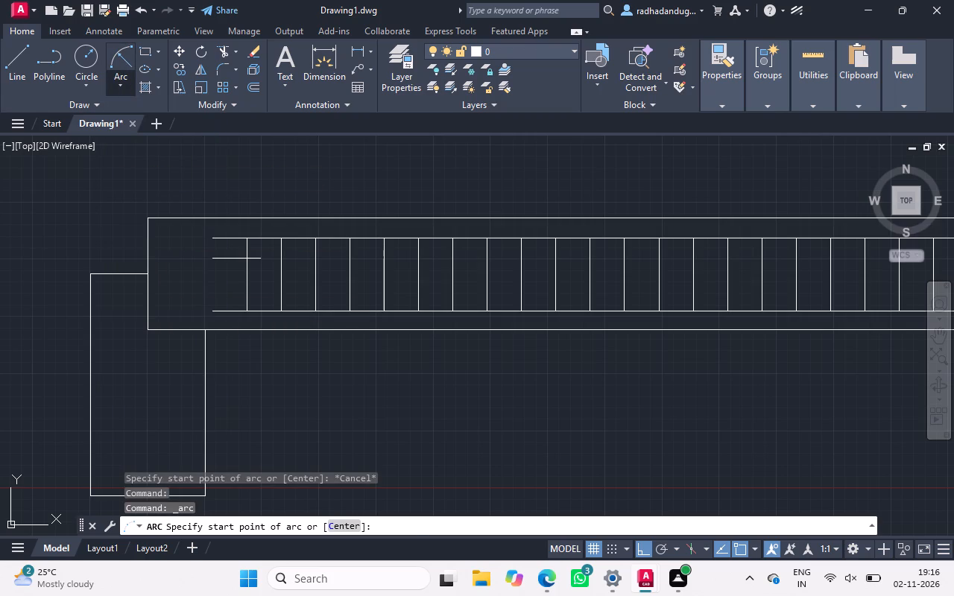
{"action": "left_click_drag", "start_coordinate": [212, 240], "coordinate": [211, 254]}
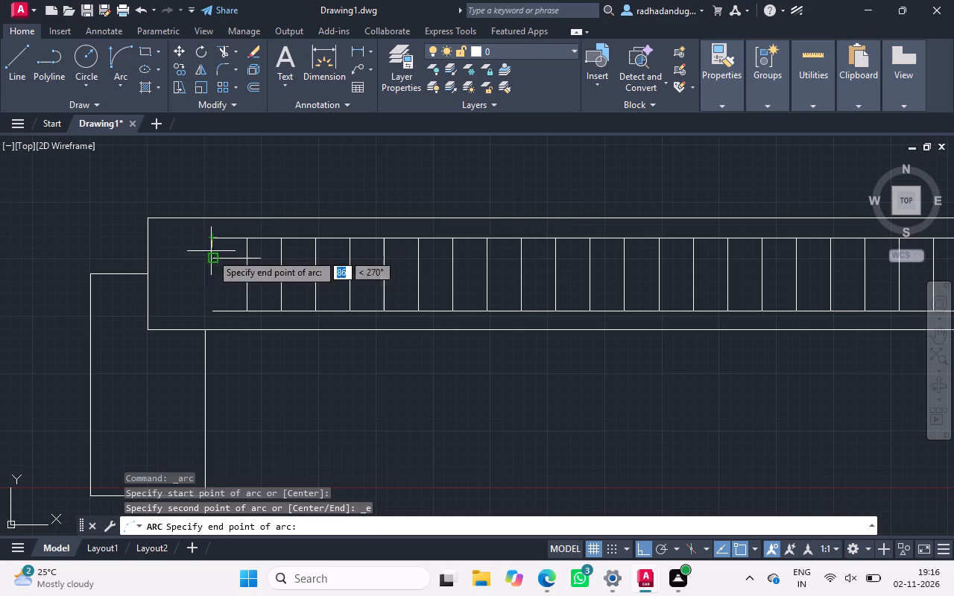
{"action": "left_click_drag", "start_coordinate": [211, 254], "coordinate": [211, 257]}
{"action": "left_click", "coordinate": [211, 257]}
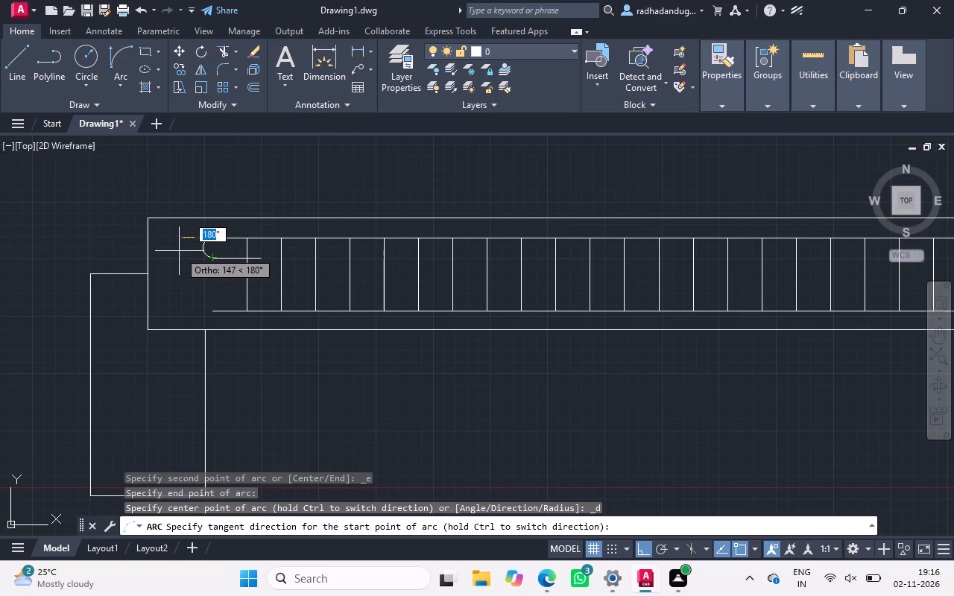
{"action": "left_click", "coordinate": [179, 251]}
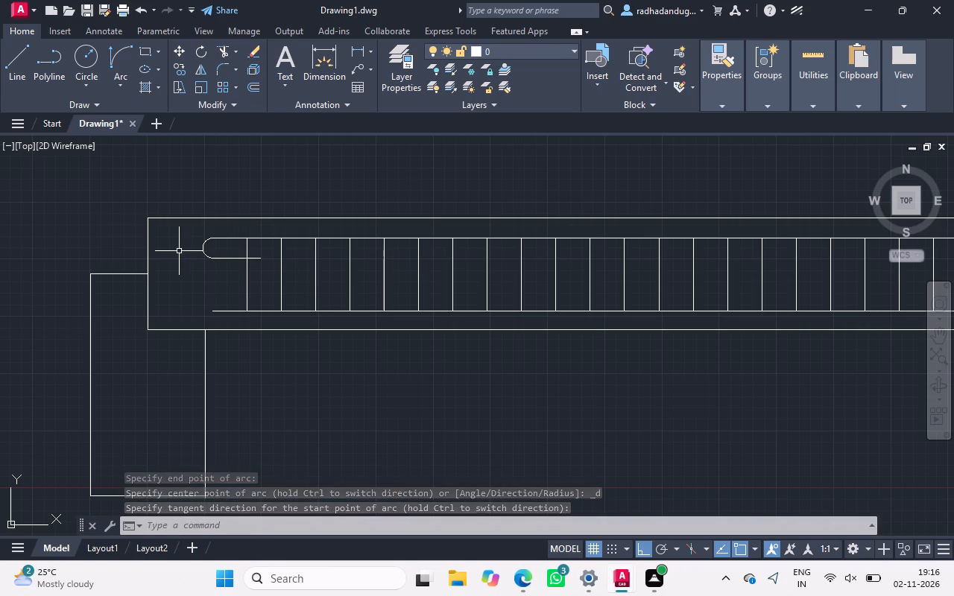
Draw a line from the inner bottom horizontal's left end up 86, continuing right about 215, and end the Line command.
{"action": "type", "text": "L"}
{"action": "key", "text": "space"}
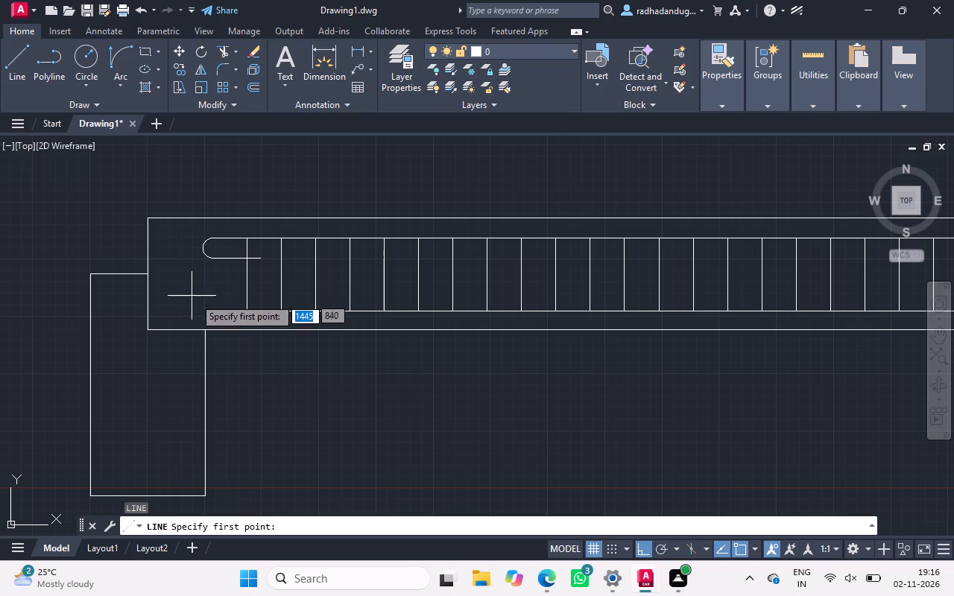
{"action": "left_click_drag", "start_coordinate": [212, 313], "coordinate": [212, 298]}
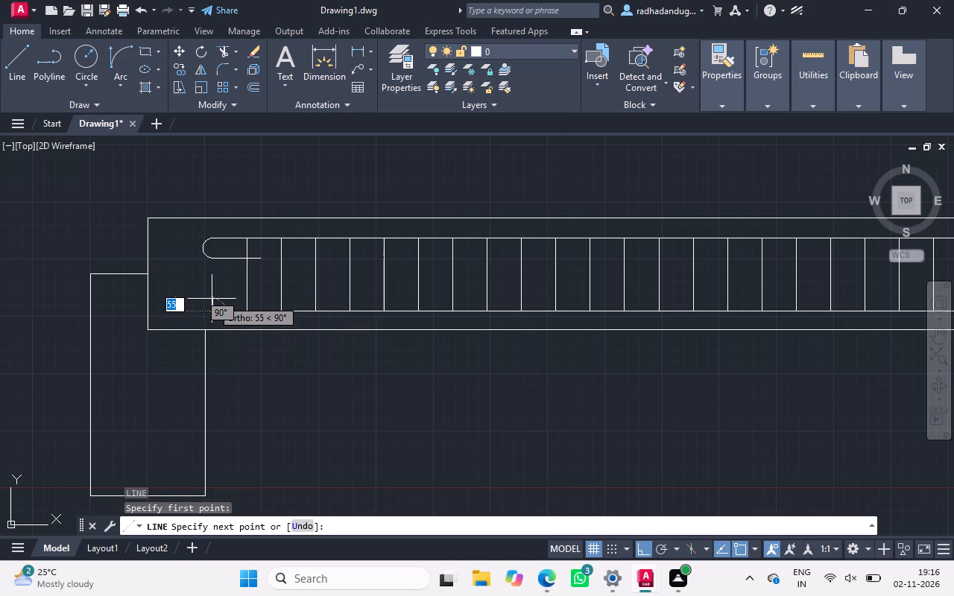
{"action": "left_click_drag", "start_coordinate": [212, 298], "coordinate": [212, 291]}
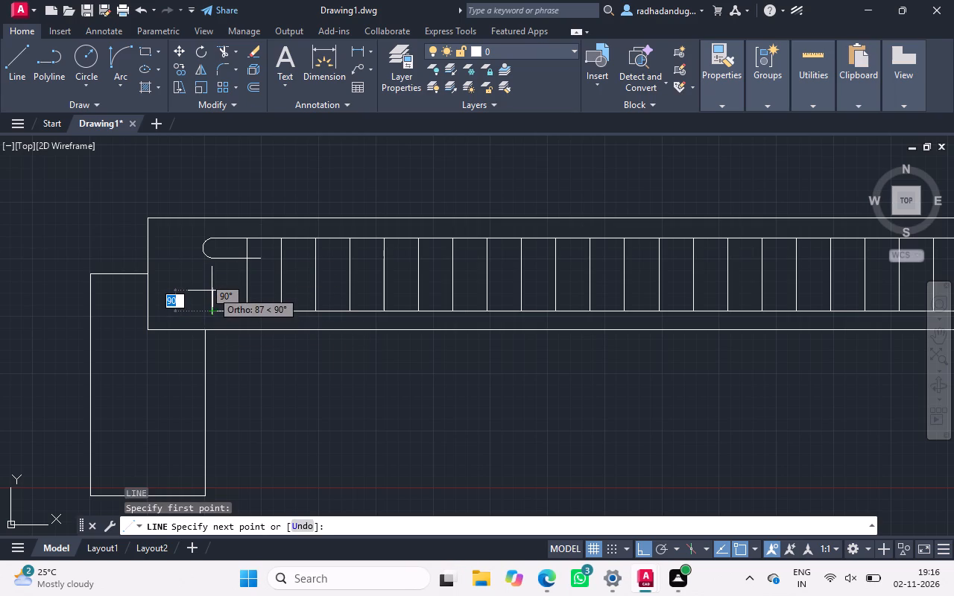
{"action": "key", "text": "8"}
{"action": "key", "text": "6"}
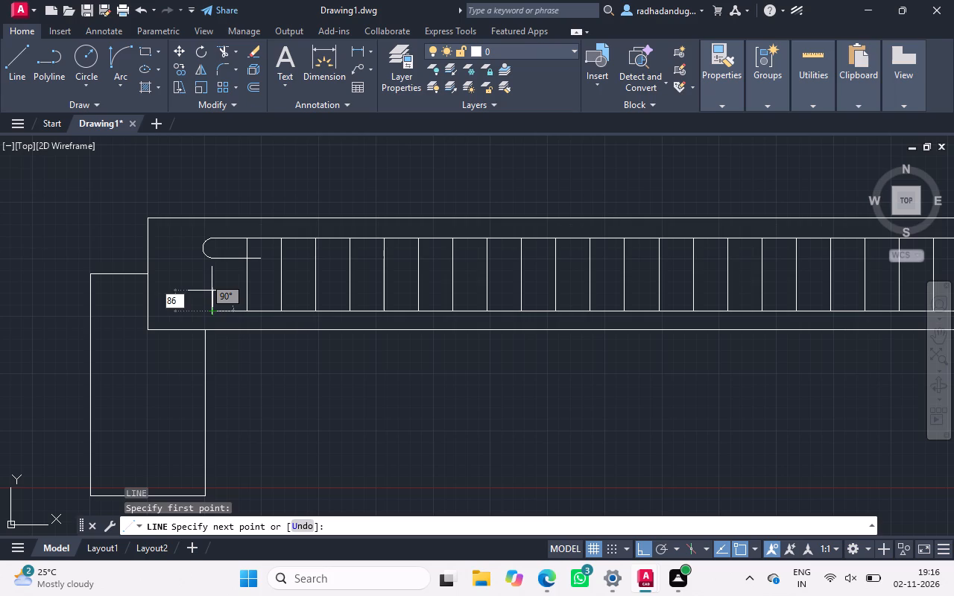
{"action": "key", "text": "space"}
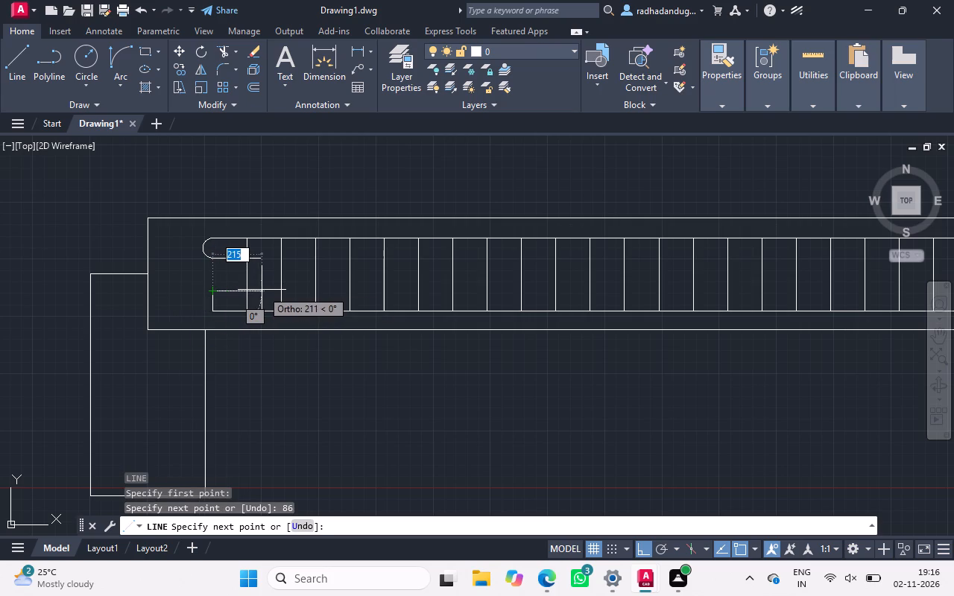
{"action": "left_click", "coordinate": [262, 290]}
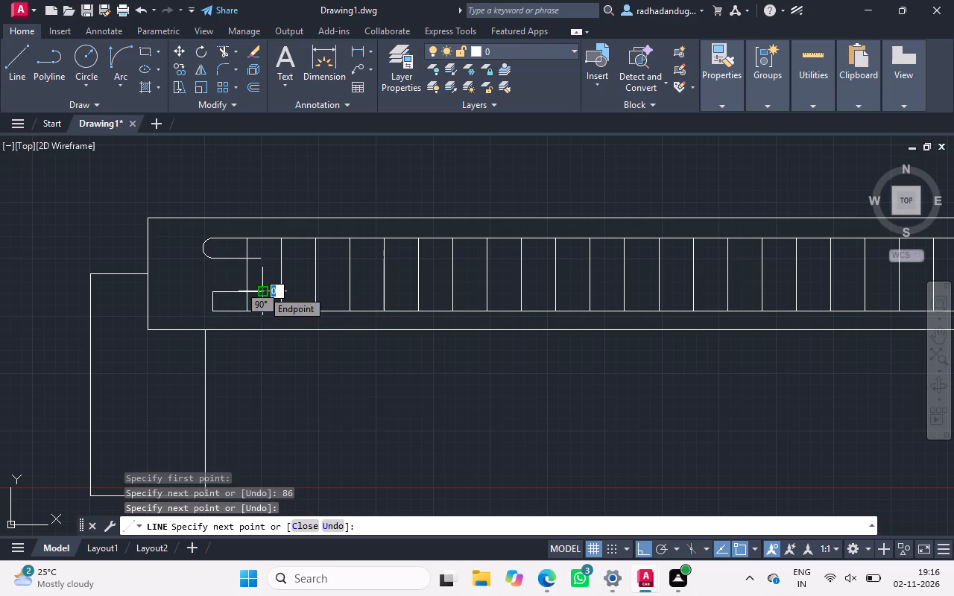
{"action": "key", "text": "Escape"}
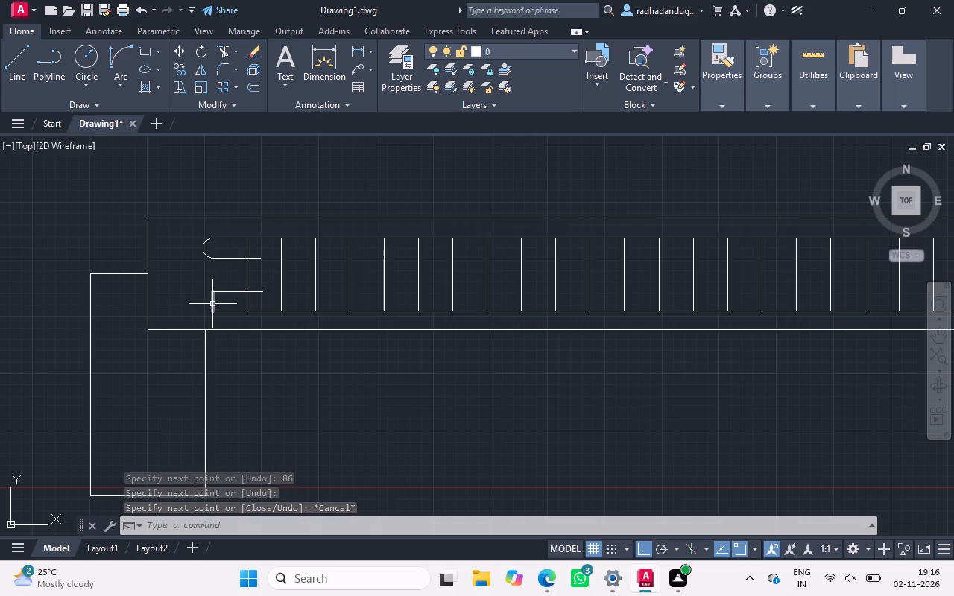
Delete the short vertical segment at the inner bottom horizontal's left end.
{"action": "left_click", "coordinate": [212, 304]}
{"action": "key", "text": "Delete"}
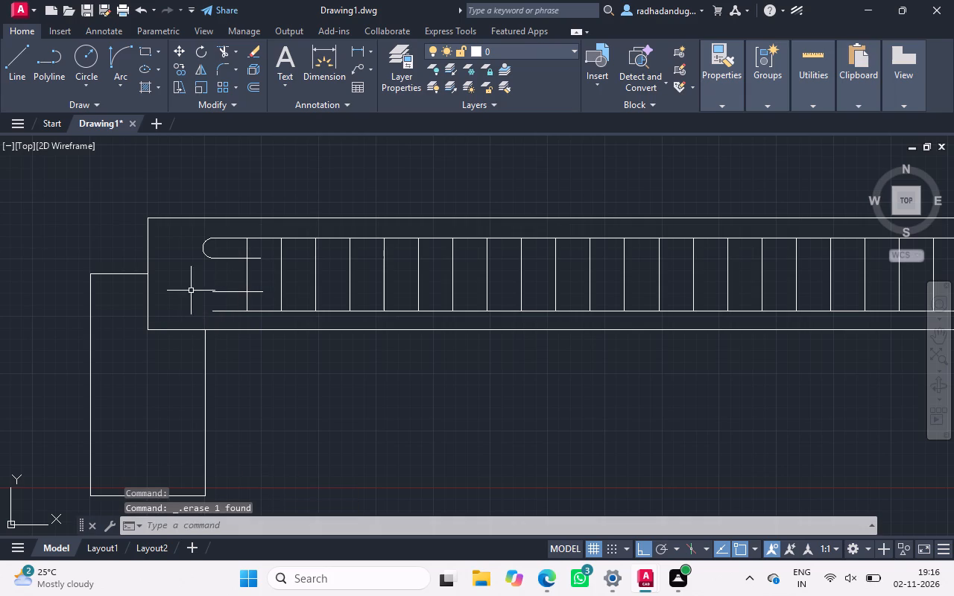
Join the left ends of the lower short line and the inner bottom horizontal with an arc bulging left.
{"action": "left_click", "coordinate": [120, 54]}
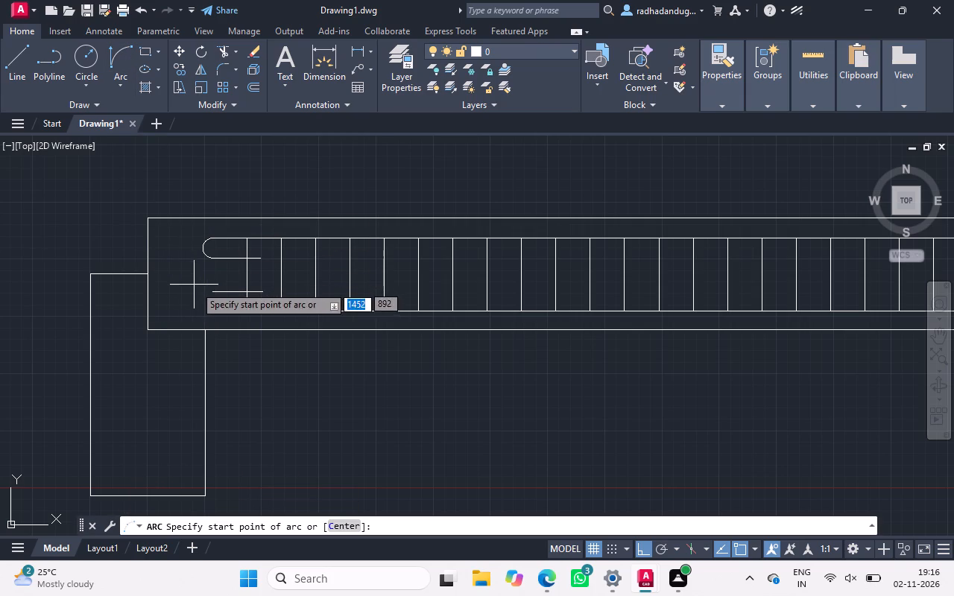
{"action": "left_click_drag", "start_coordinate": [210, 292], "coordinate": [215, 309]}
{"action": "left_click_drag", "start_coordinate": [215, 309], "coordinate": [183, 302]}
{"action": "left_click", "coordinate": [183, 302]}
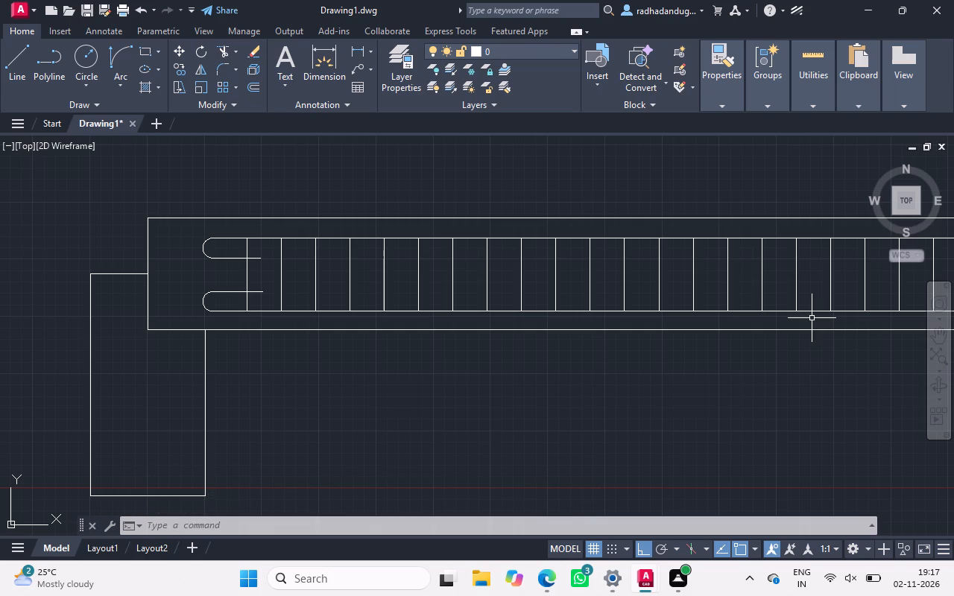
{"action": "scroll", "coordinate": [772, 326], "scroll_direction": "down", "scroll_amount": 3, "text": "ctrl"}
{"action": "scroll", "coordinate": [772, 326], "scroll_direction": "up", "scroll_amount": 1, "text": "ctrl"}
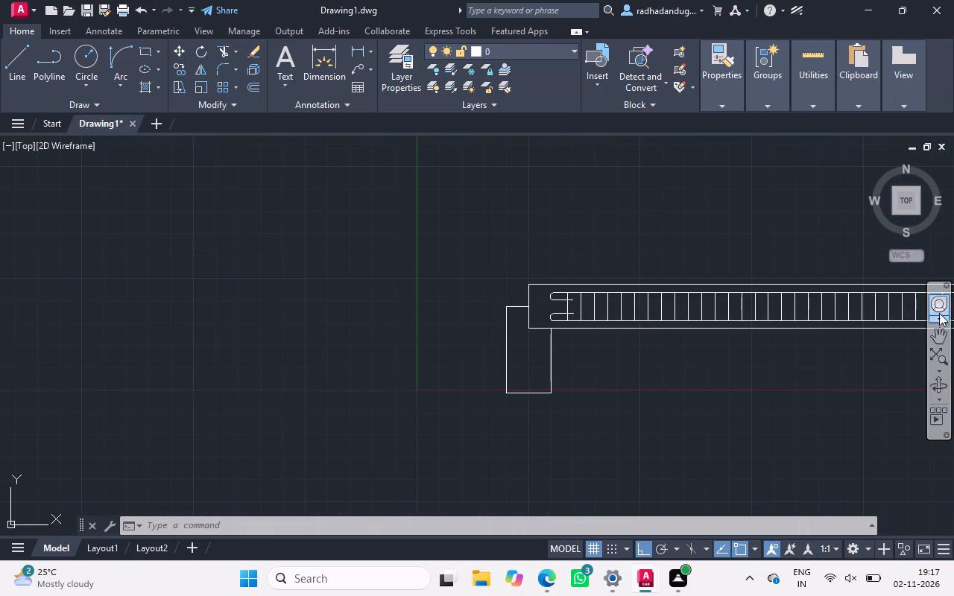
Draw a line from the inner top horizontal's right end down 86, continuing left just past the last inner vertical.
{"action": "left_click", "coordinate": [936, 336]}
{"action": "left_click_drag", "start_coordinate": [832, 302], "coordinate": [599, 279]}
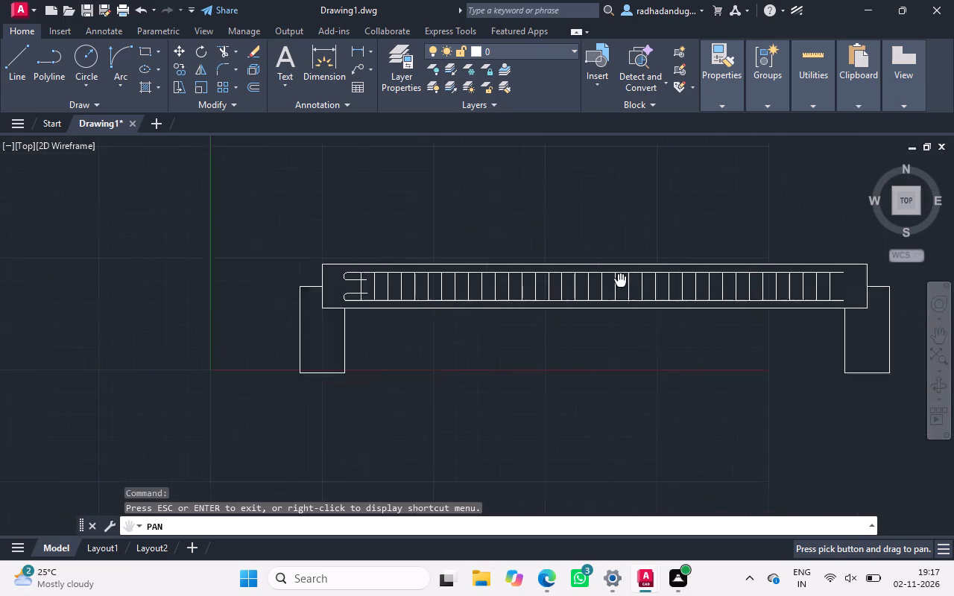
{"action": "left_click_drag", "start_coordinate": [599, 279], "coordinate": [409, 253]}
{"action": "scroll", "coordinate": [563, 270], "scroll_direction": "up", "scroll_amount": 2}
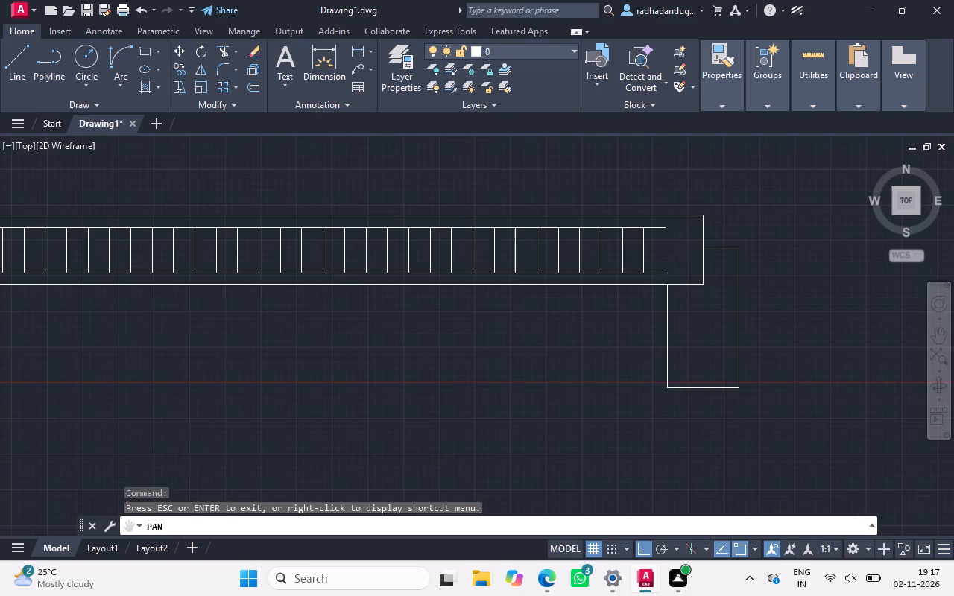
{"action": "left_click_drag", "start_coordinate": [645, 256], "coordinate": [554, 277]}
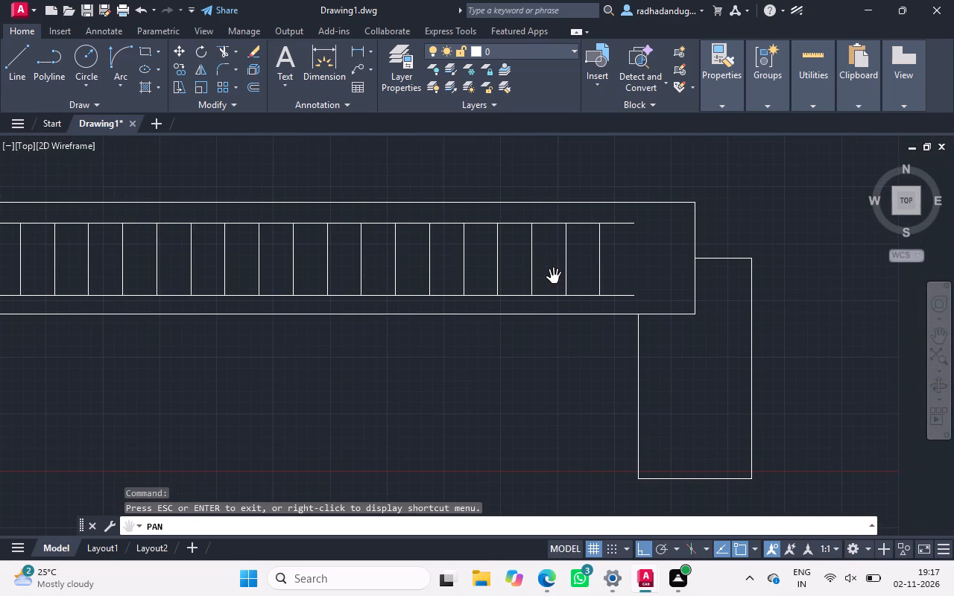
{"action": "type", "text": "L"}
{"action": "key", "text": "space"}
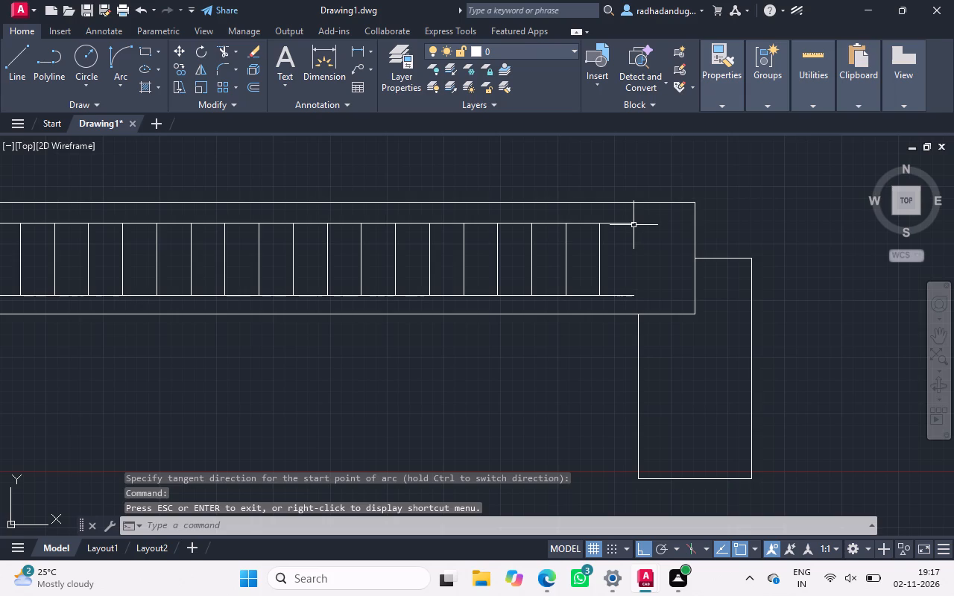
{"action": "type", "text": "L"}
{"action": "key", "text": "space"}
{"action": "left_click_drag", "start_coordinate": [634, 224], "coordinate": [635, 247]}
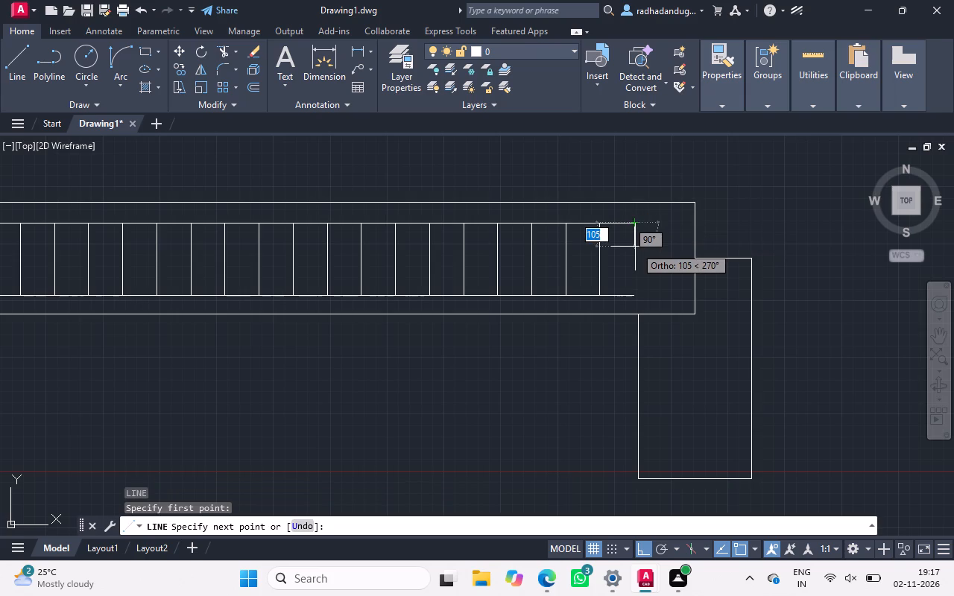
{"action": "key", "text": "8"}
{"action": "key", "text": "6"}
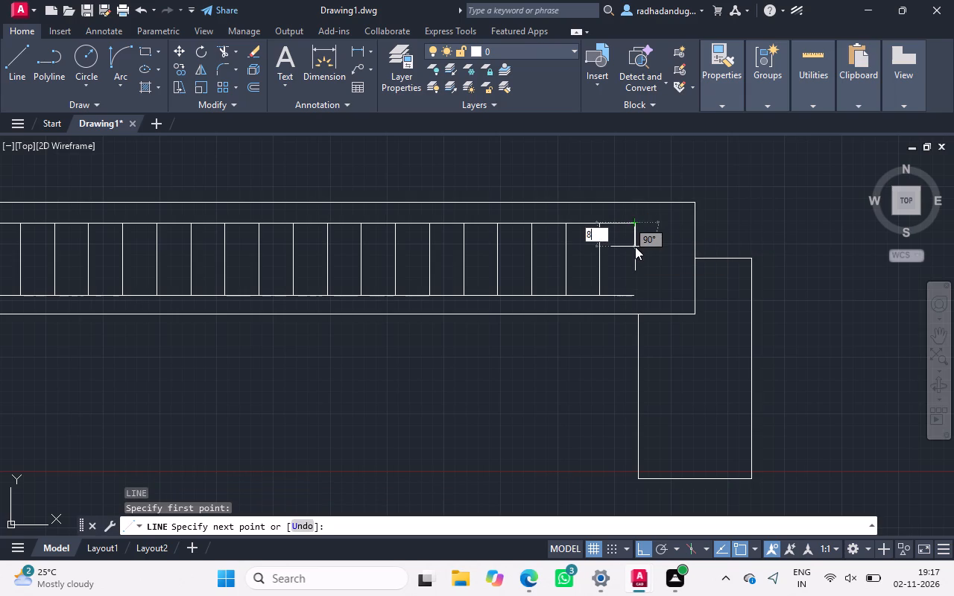
{"action": "key", "text": "Return"}
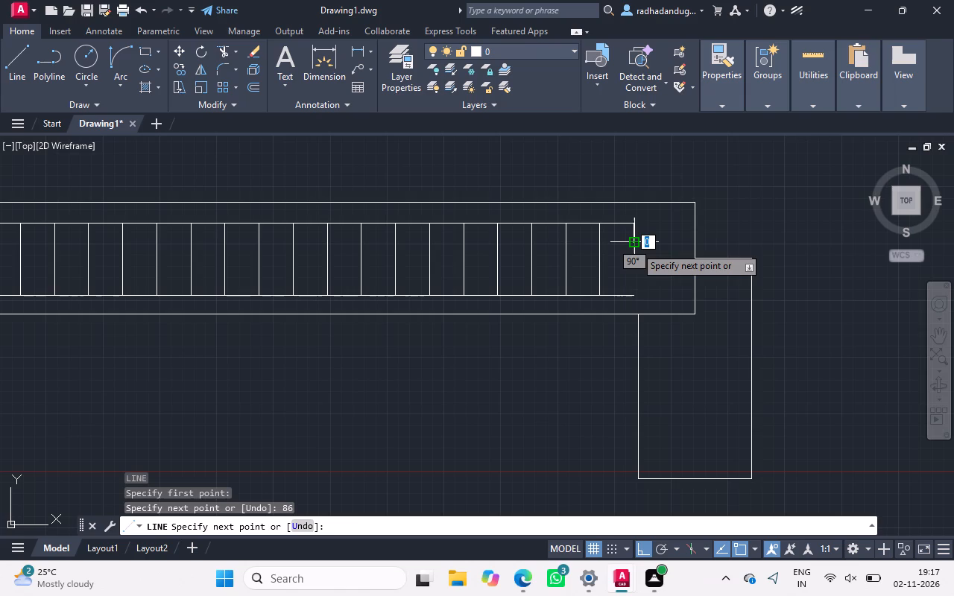
{"action": "left_click", "coordinate": [592, 246]}
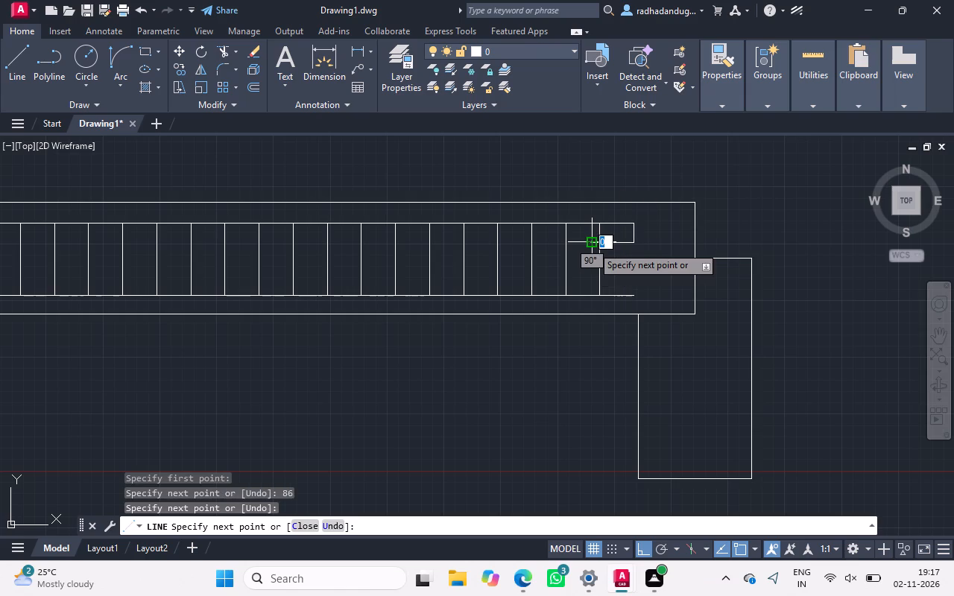
{"action": "key", "text": "Escape"}
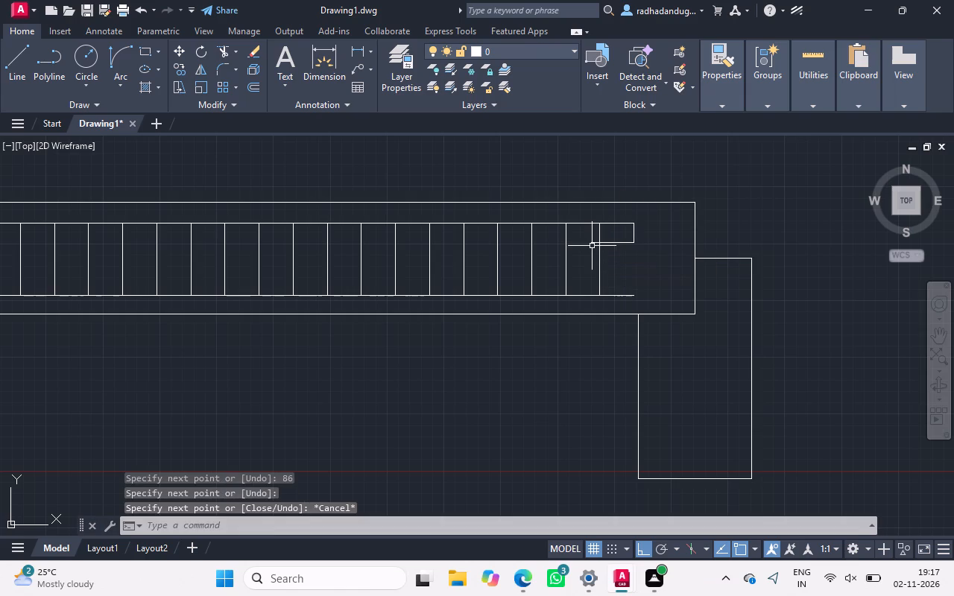
Draw a line from the inner bottom horizontal's right end up 86, continuing left just past the last inner vertical.
{"action": "type", "text": "L"}
{"action": "key", "text": "space"}
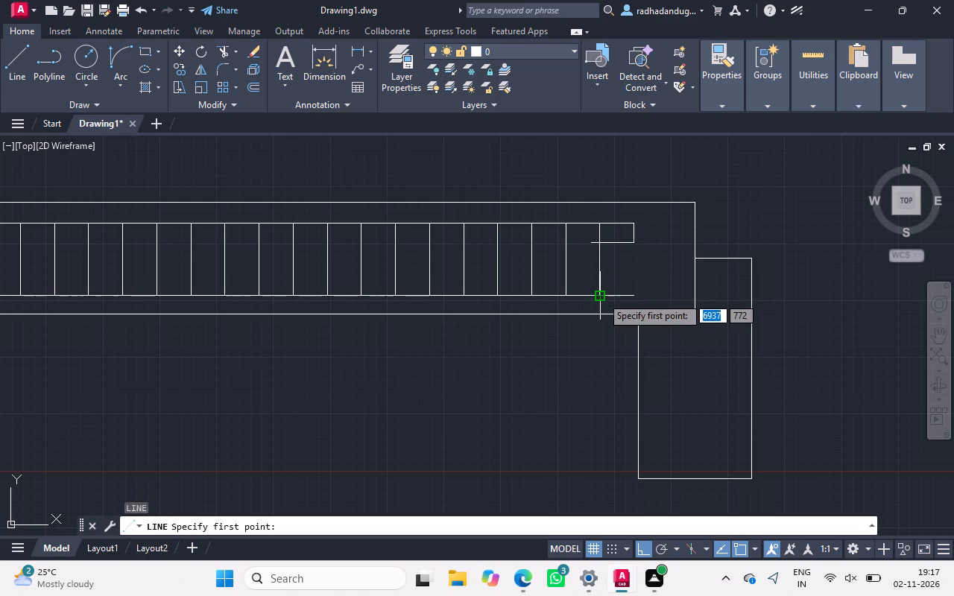
{"action": "left_click_drag", "start_coordinate": [634, 292], "coordinate": [629, 278]}
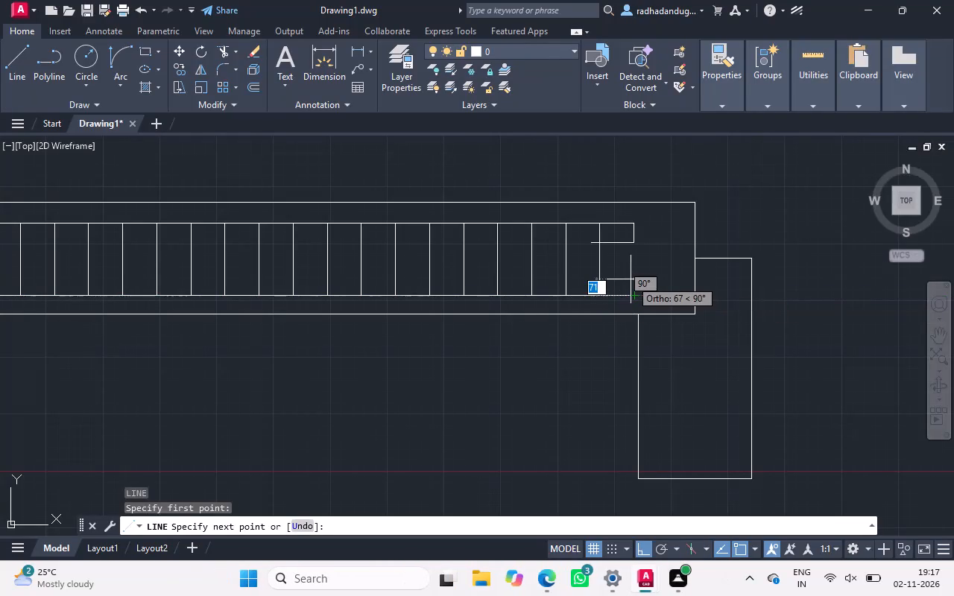
{"action": "type", "text": "86"}
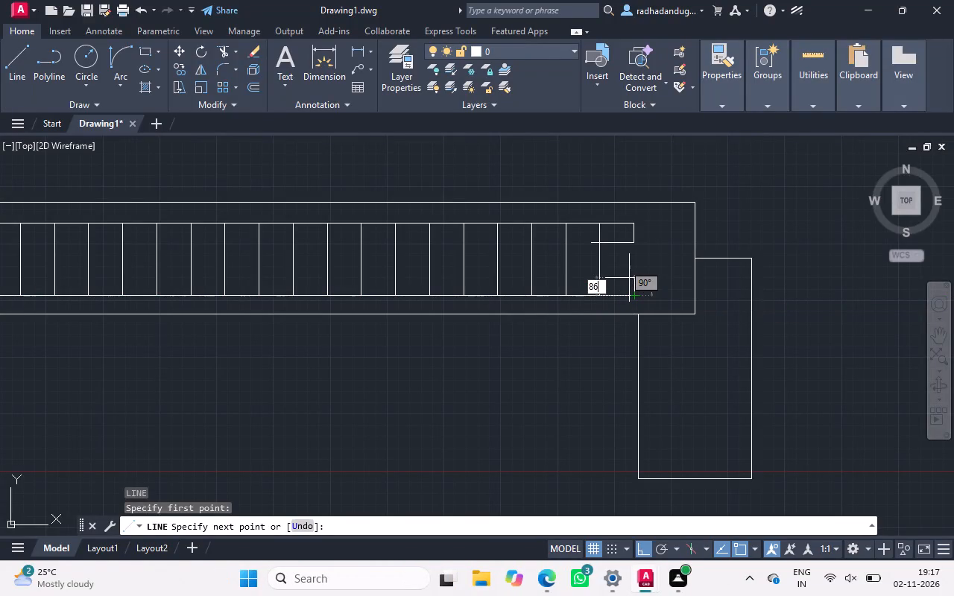
{"action": "key", "text": "Return"}
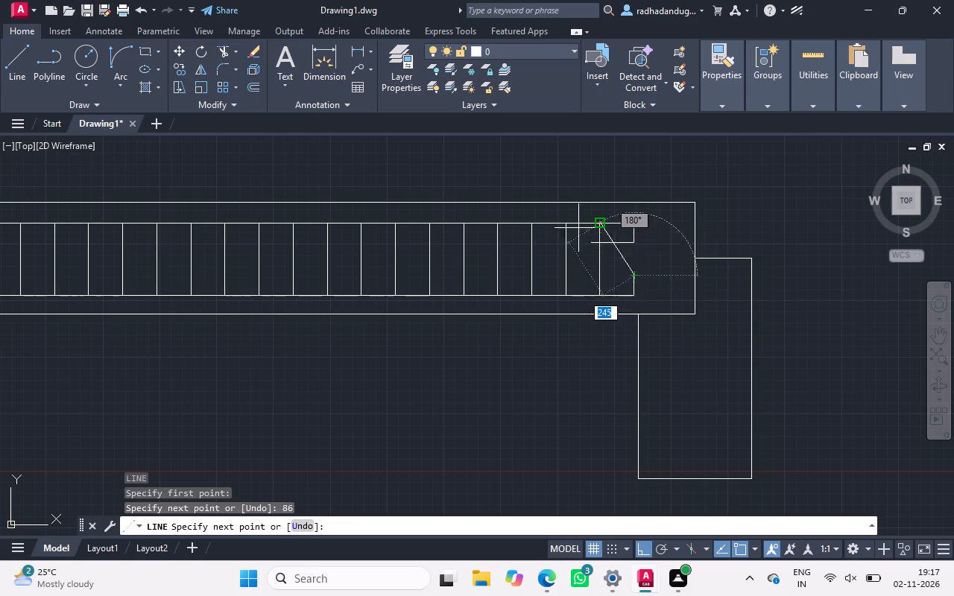
{"action": "left_click", "coordinate": [590, 276]}
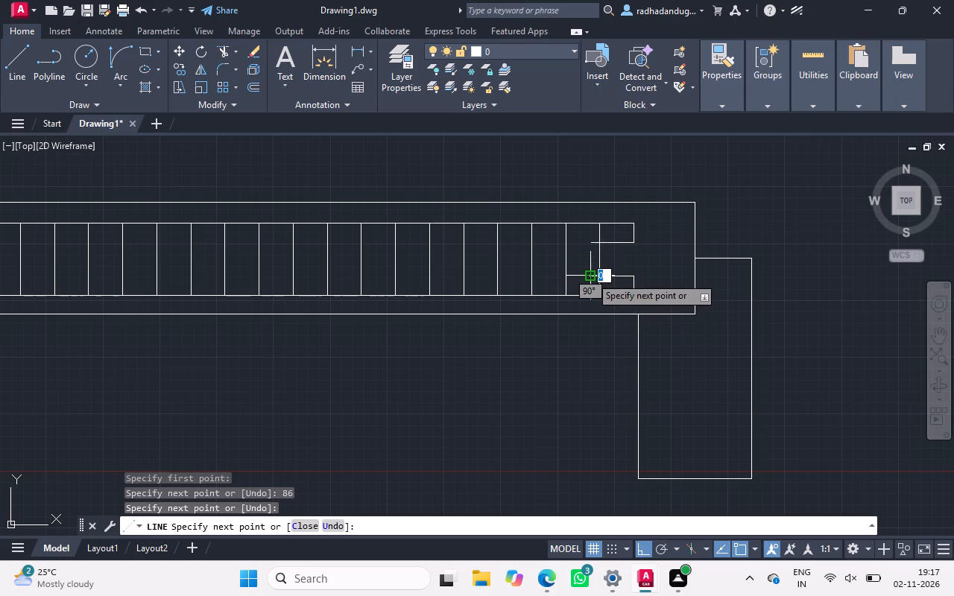
{"action": "key", "text": "Escape"}
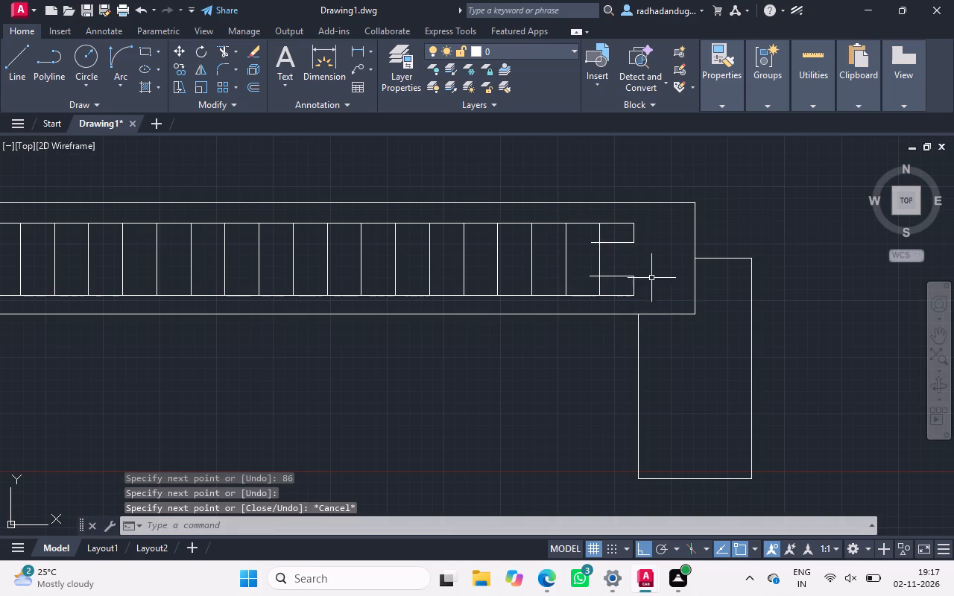
Delete the two short vertical segments at the right ends of the inner bottom and top horizontals.
{"action": "left_click", "coordinate": [634, 285]}
{"action": "left_click", "coordinate": [634, 285]}
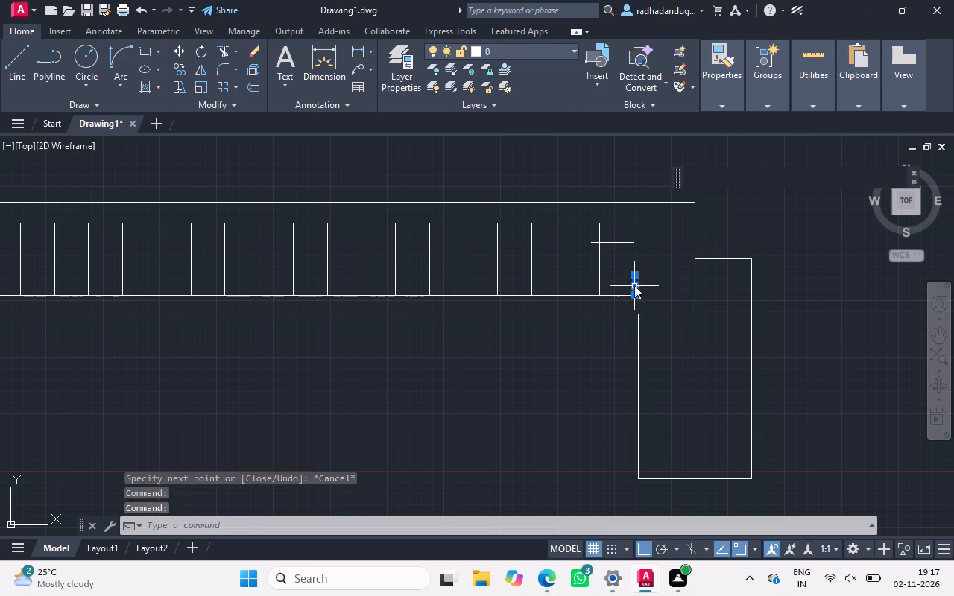
{"action": "key", "text": "Delete"}
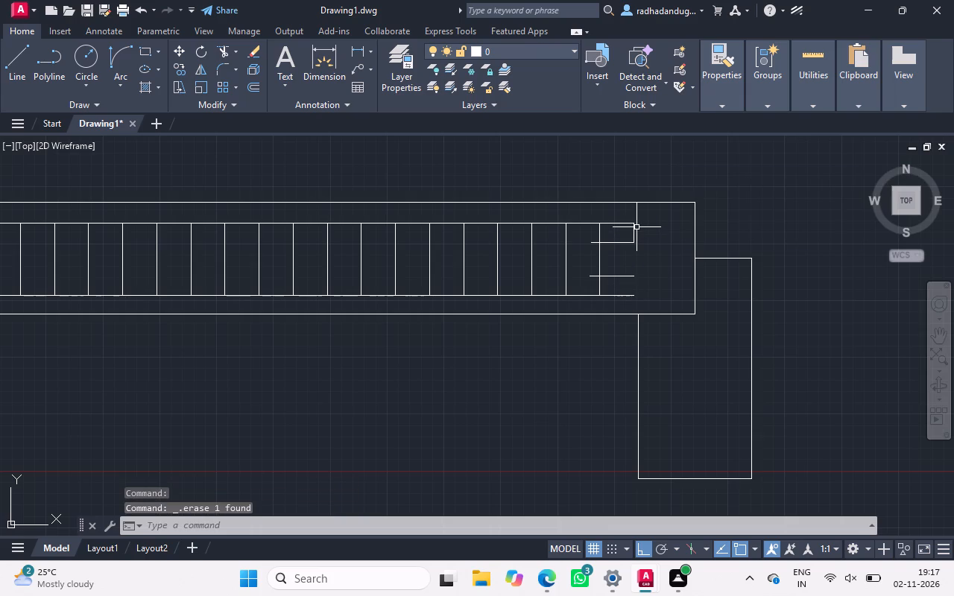
{"action": "left_click", "coordinate": [634, 229]}
{"action": "key", "text": "Delete"}
Join the right ends of the inner top horizontal and the short line below with a Start, End, Direction arc bulging right.
{"action": "left_click", "coordinate": [131, 48]}
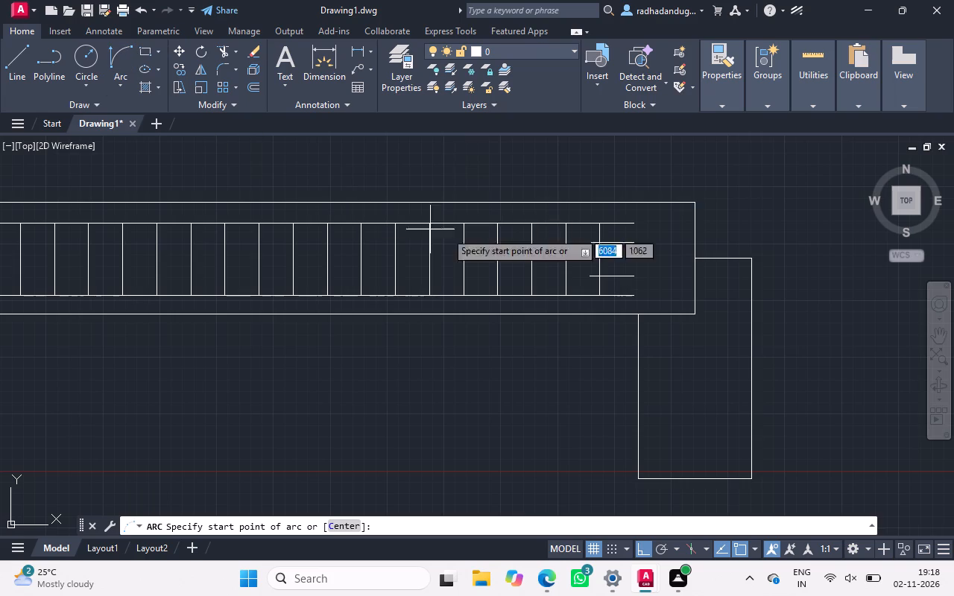
{"action": "left_click", "coordinate": [634, 226]}
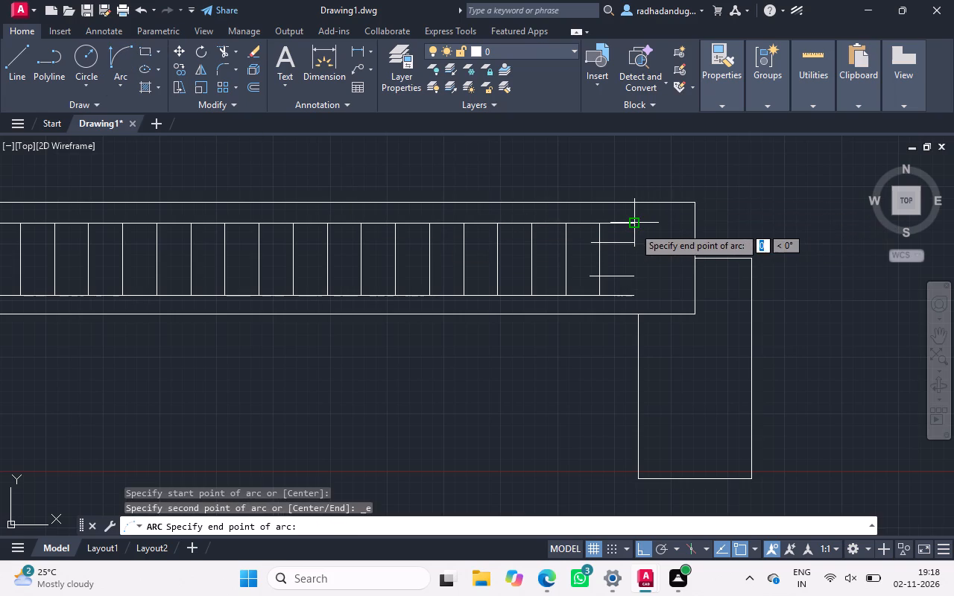
{"action": "left_click_drag", "start_coordinate": [633, 246], "coordinate": [660, 251]}
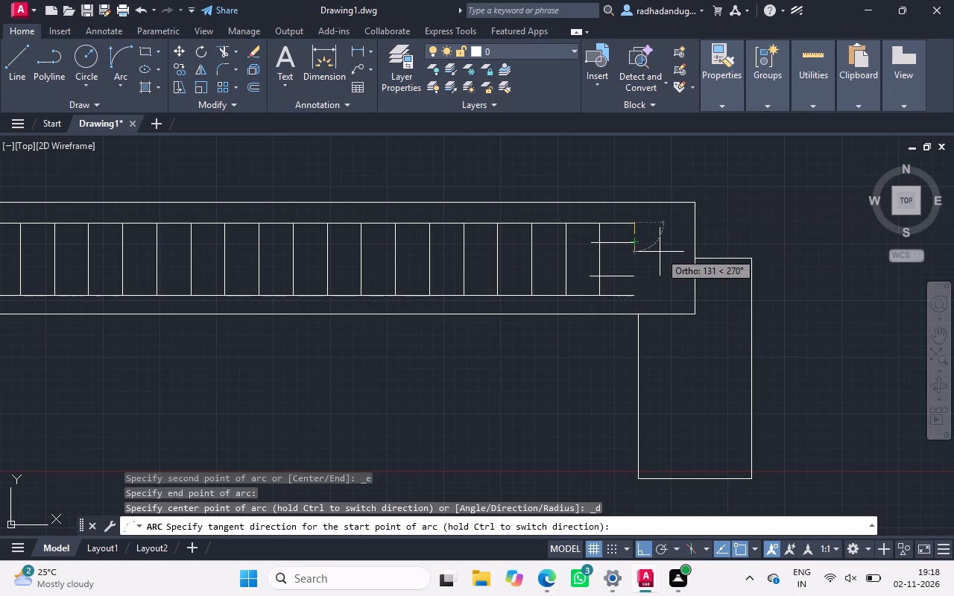
{"action": "left_click_drag", "start_coordinate": [660, 251], "coordinate": [656, 237]}
{"action": "left_click", "coordinate": [656, 237]}
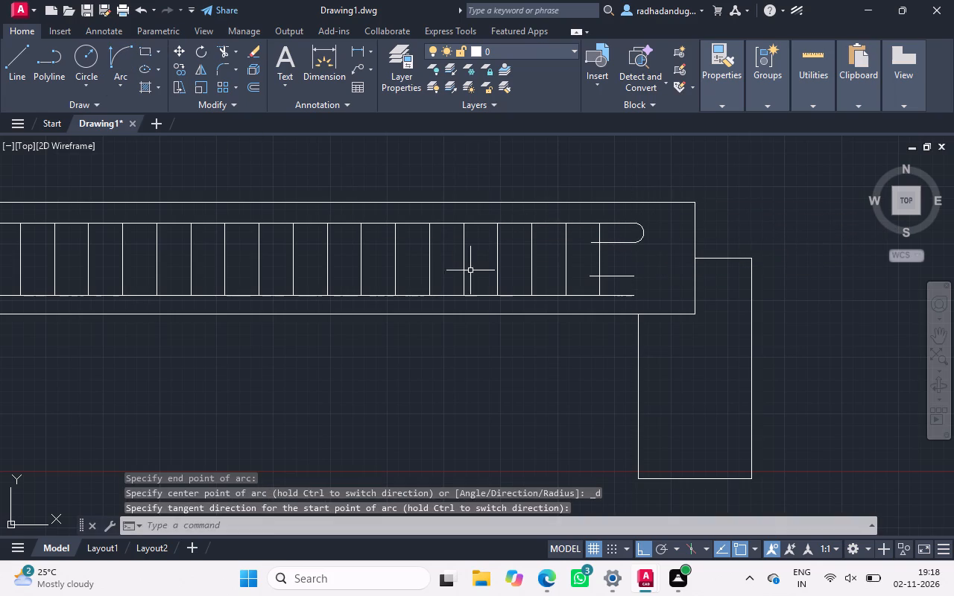
Join the right ends of the lower short line and the inner bottom horizontal with a Start, End, Direction arc bulging right.
{"action": "left_click", "coordinate": [116, 54]}
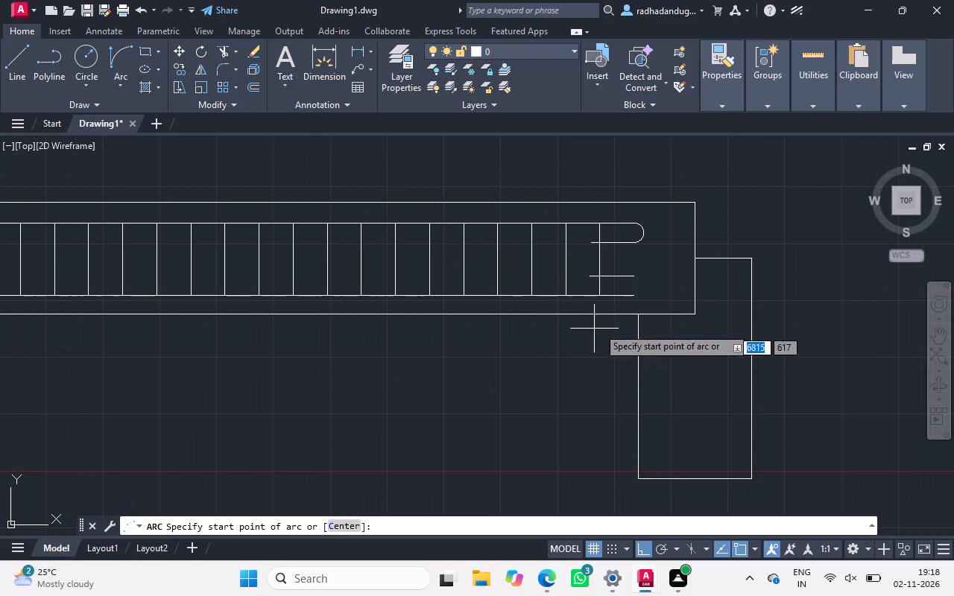
{"action": "left_click_drag", "start_coordinate": [628, 279], "coordinate": [634, 292]}
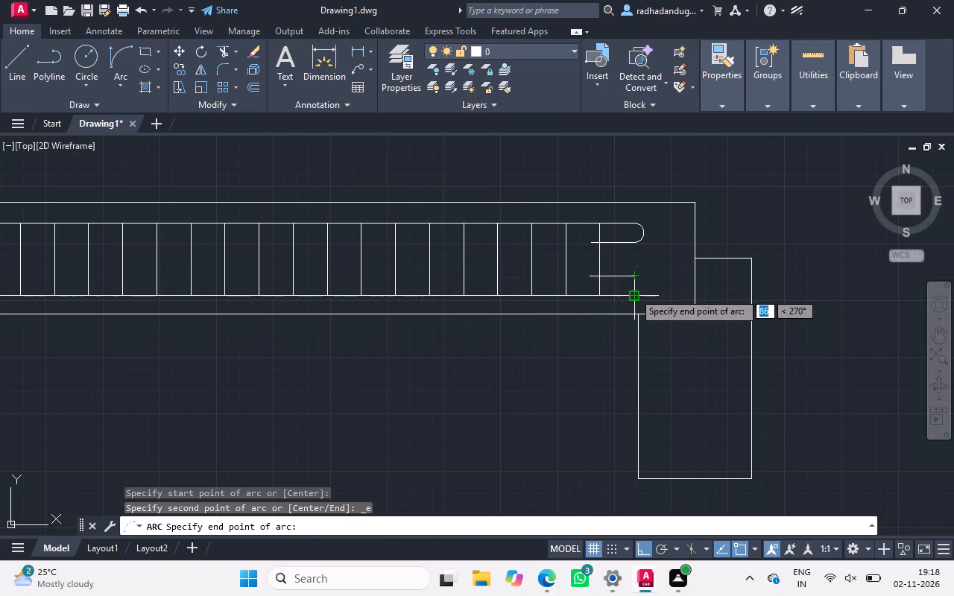
{"action": "left_click", "coordinate": [634, 292]}
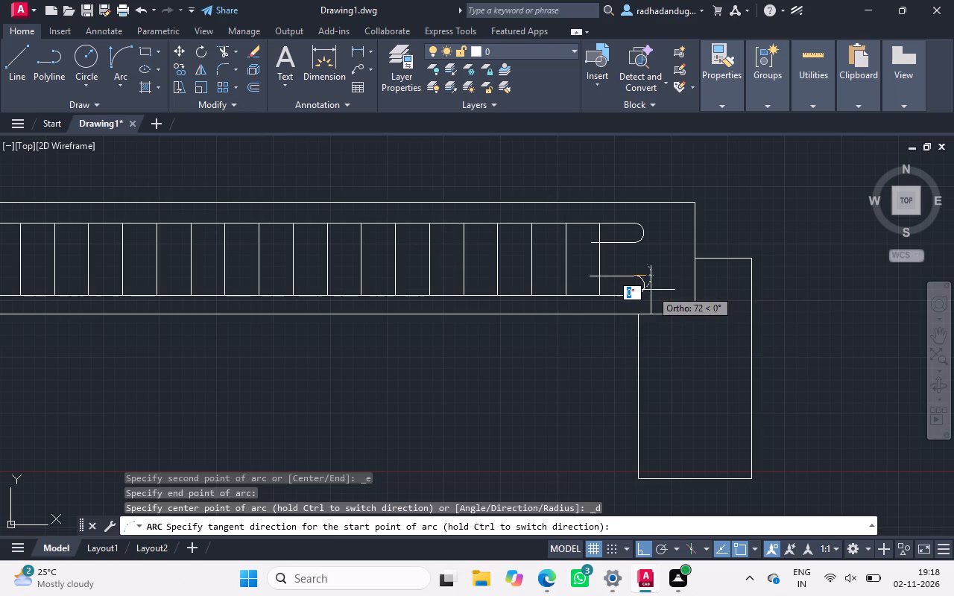
{"action": "left_click", "coordinate": [666, 296]}
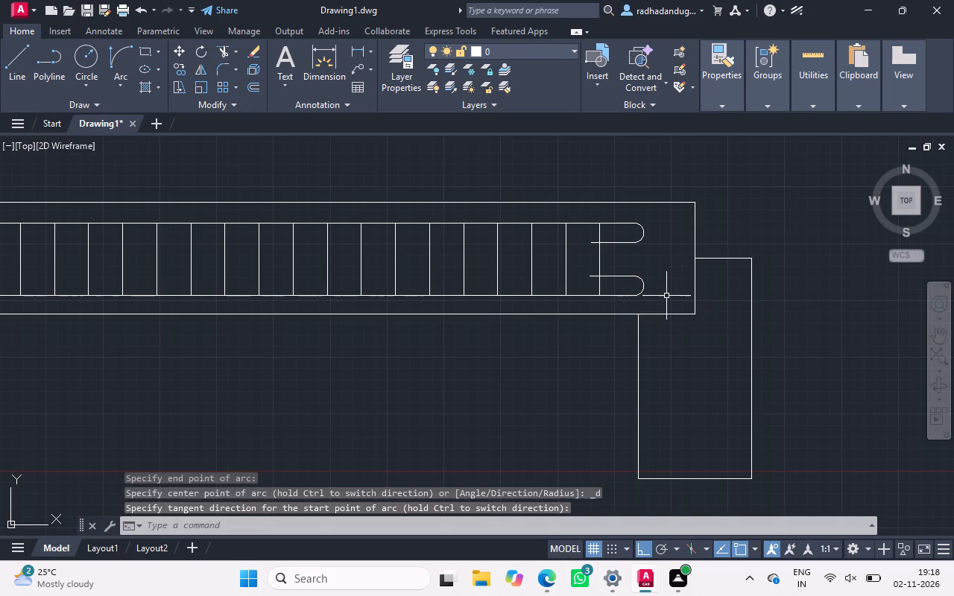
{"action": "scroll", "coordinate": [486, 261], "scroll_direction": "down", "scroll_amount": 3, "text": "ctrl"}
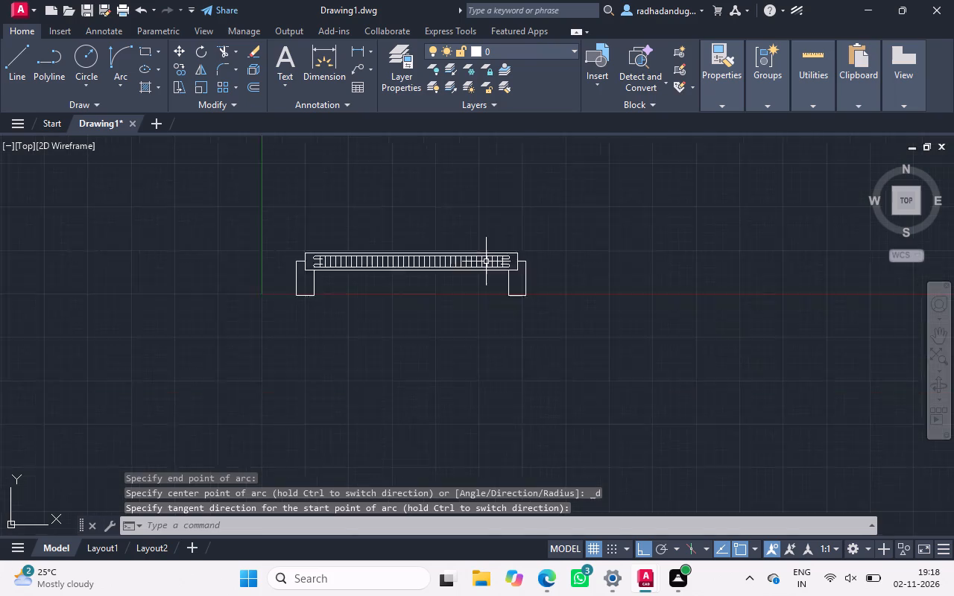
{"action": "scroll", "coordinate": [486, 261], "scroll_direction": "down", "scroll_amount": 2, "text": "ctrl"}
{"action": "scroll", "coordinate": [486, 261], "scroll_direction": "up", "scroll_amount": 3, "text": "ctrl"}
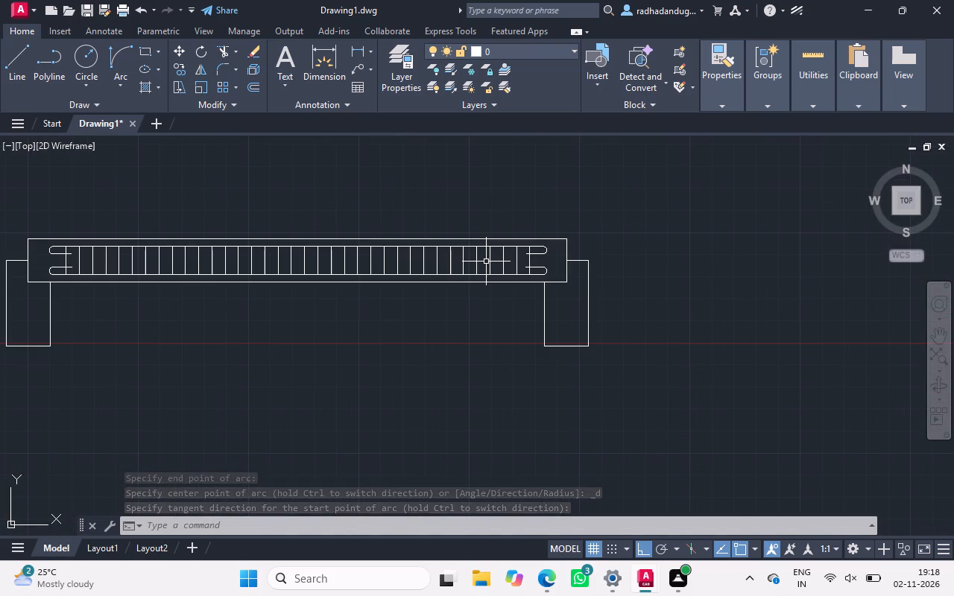
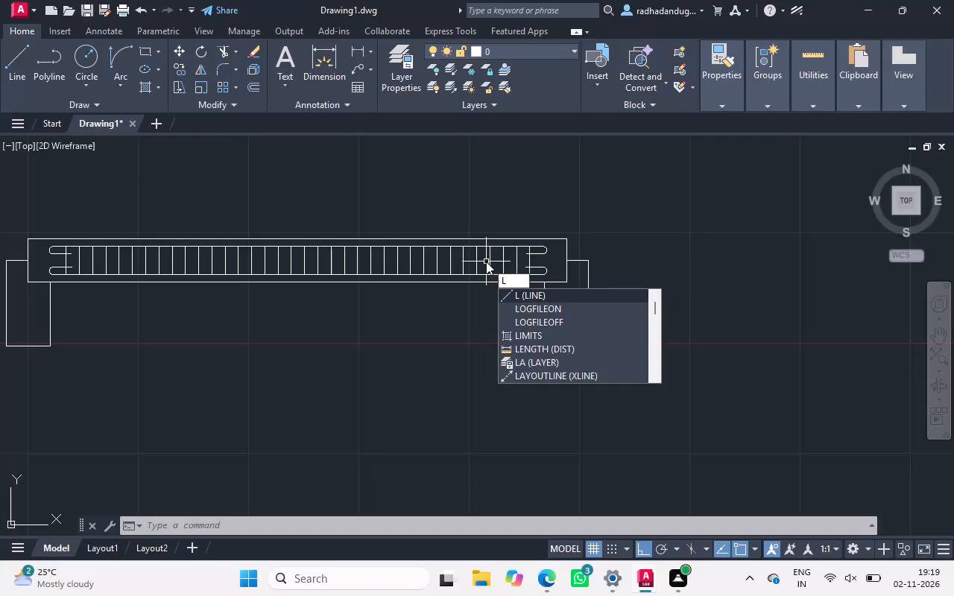
Offset the left leg's inner vertical line 1500 to the right, under the beam.
{"action": "key", "text": "BackSpace"}
{"action": "key", "text": "o"}
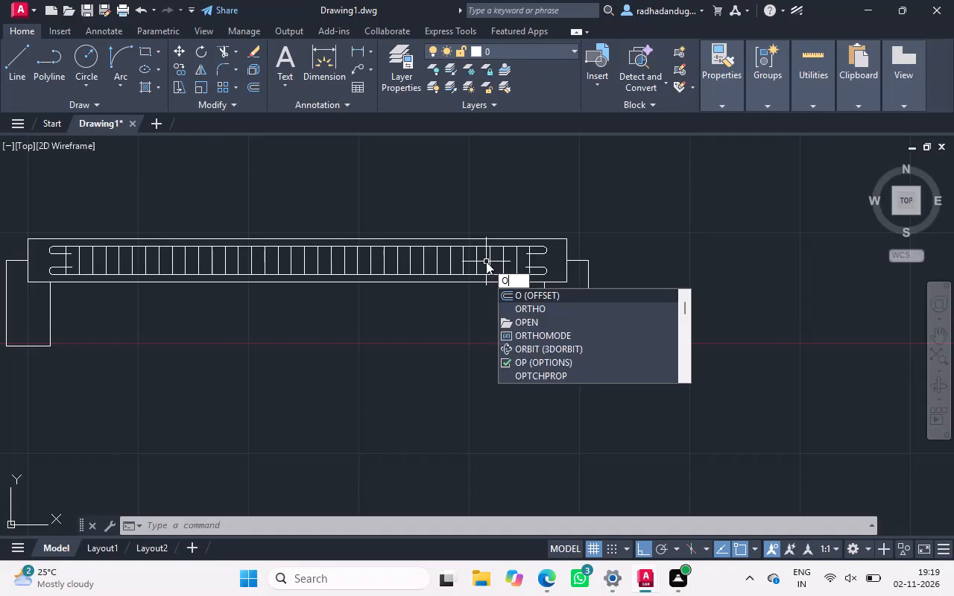
{"action": "key", "text": "Return"}
{"action": "key", "text": "Return"}
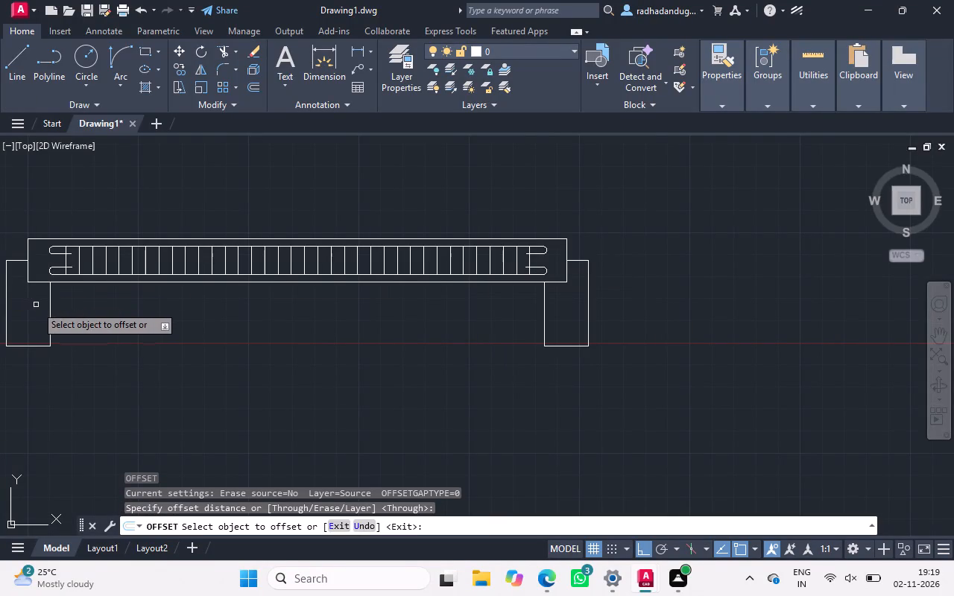
{"action": "left_click", "coordinate": [49, 311]}
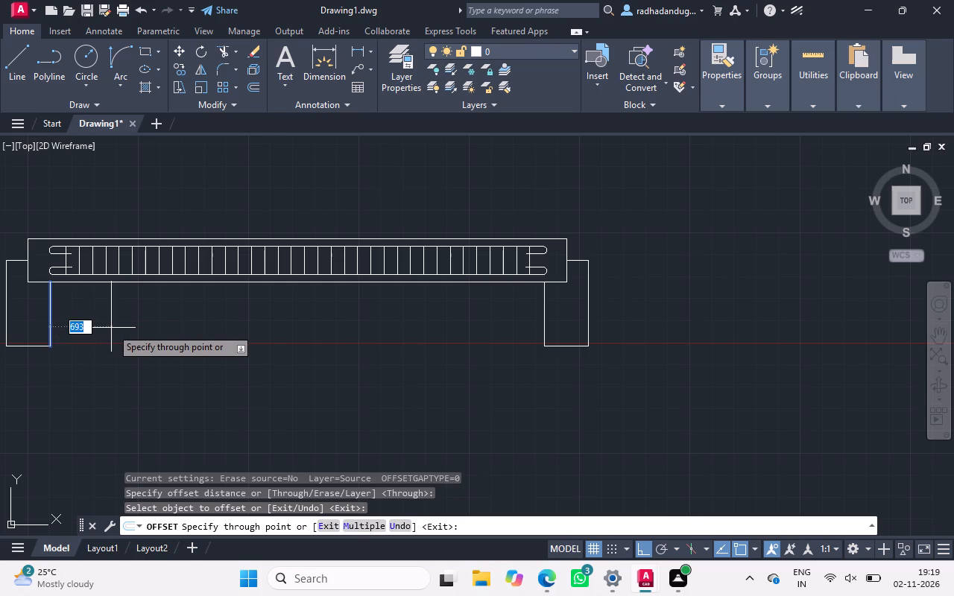
{"action": "type", "text": "15"}
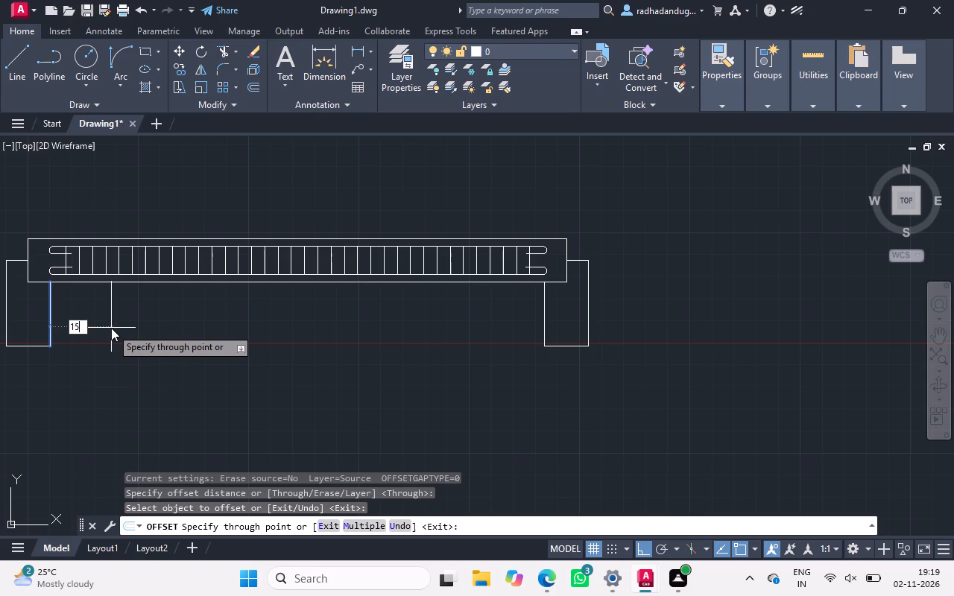
{"action": "type", "text": "00"}
{"action": "key", "text": "Return"}
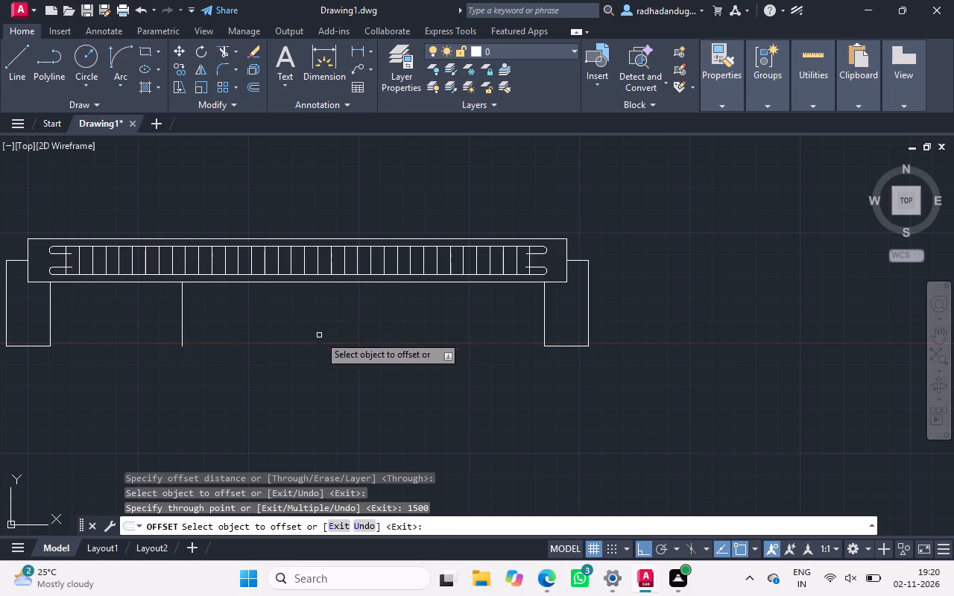
Offset the right leg's inner vertical line 1800 to the left, under the beam.
{"action": "left_click", "coordinate": [543, 320]}
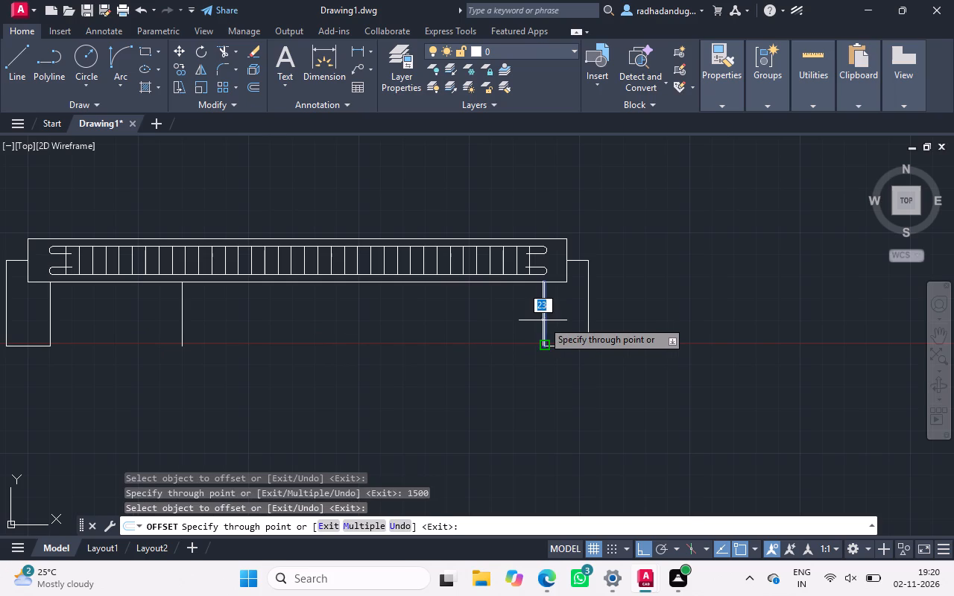
{"action": "key", "text": "1"}
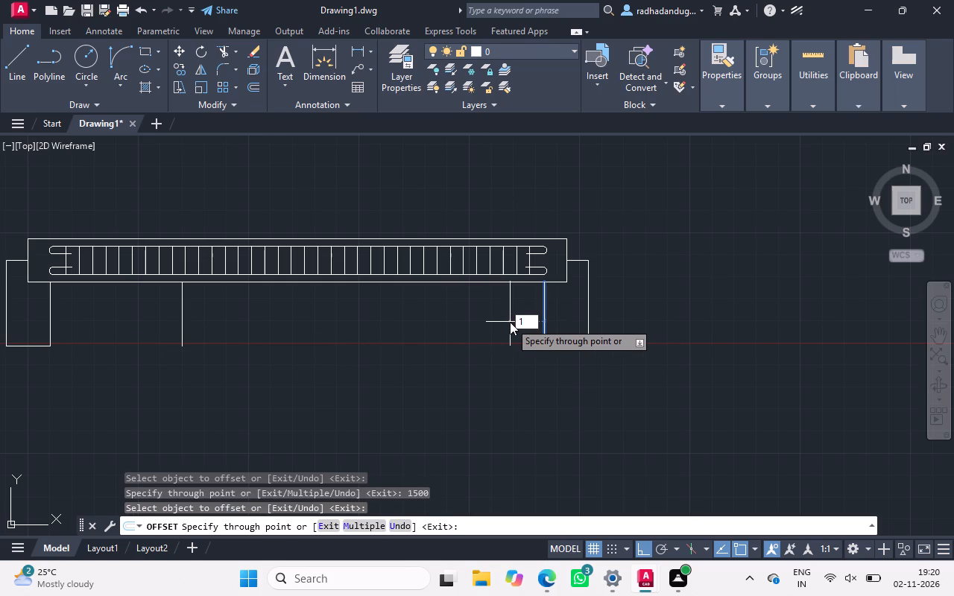
{"action": "type", "text": "800"}
{"action": "key", "text": "Return"}
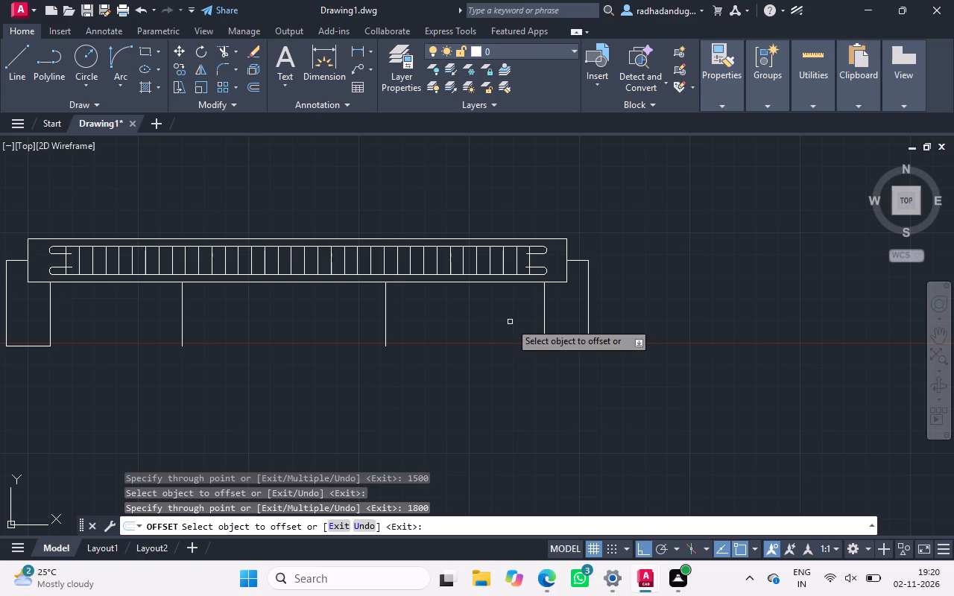
{"action": "scroll", "coordinate": [375, 305], "scroll_direction": "left", "scroll_amount": 1}
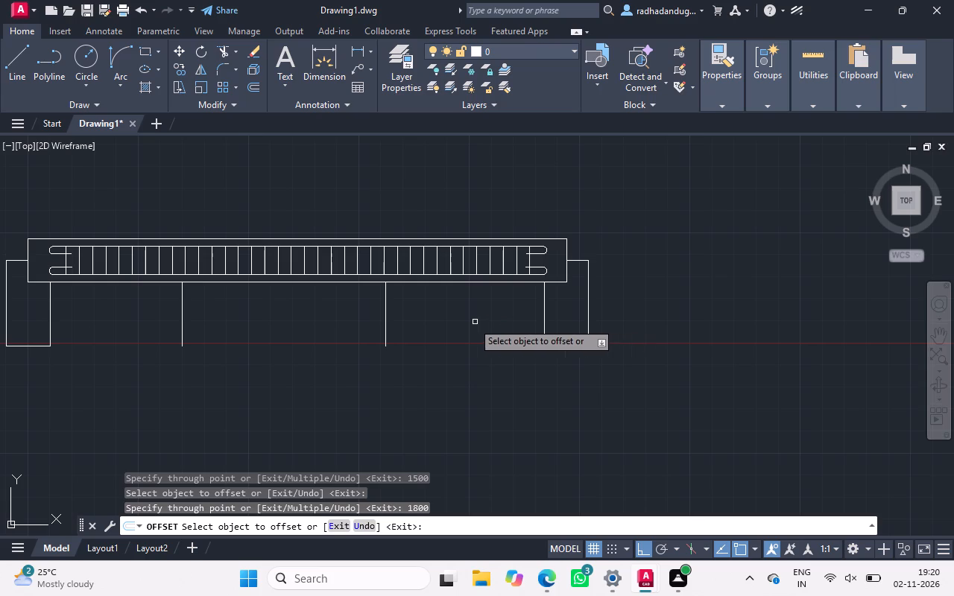
{"action": "scroll", "coordinate": [473, 322], "scroll_direction": "left", "scroll_amount": 1}
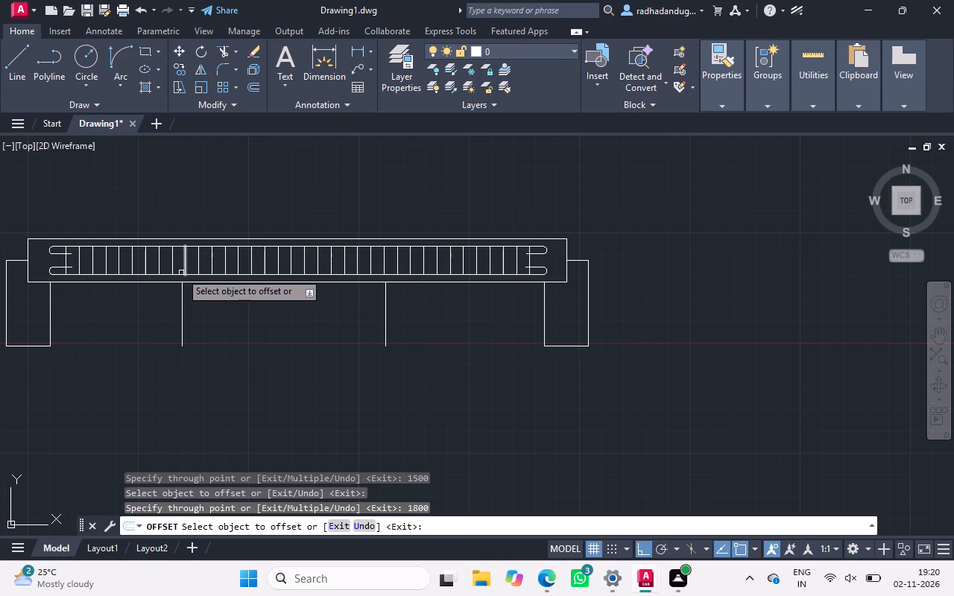
{"action": "type", "text": "OR"}
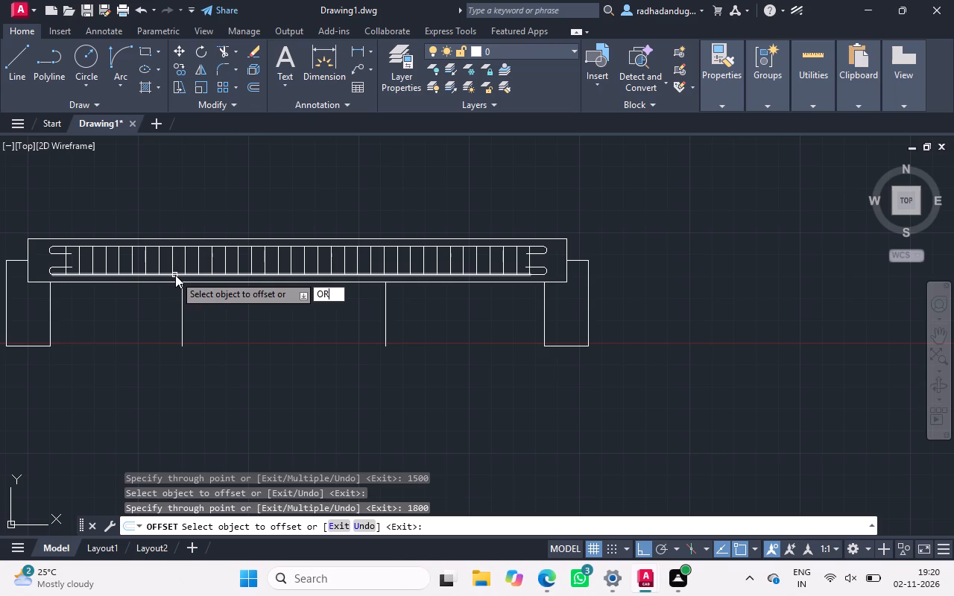
{"action": "key", "text": "Escape"}
{"action": "key", "text": "Escape"}
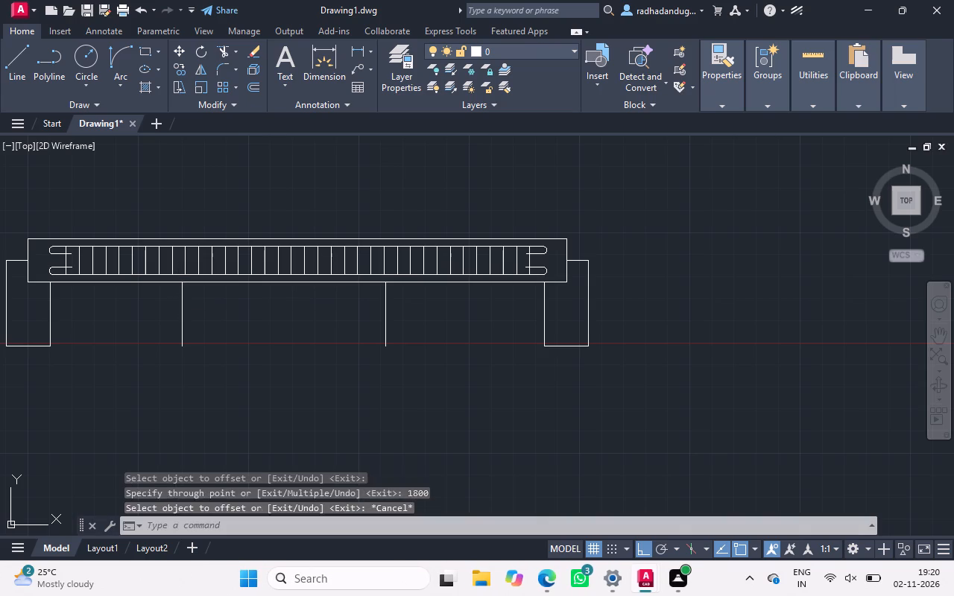
{"action": "key", "text": "Escape"}
{"action": "key", "text": "Escape"}
{"action": "key", "text": "Escape"}
{"action": "key", "text": "Escape"}
With Ortho off, draw a diagonal about 955 long from the inner vertical's bottom near the 1500 offset line to the fourth inner vertical's top.
{"action": "type", "text": "ORTH"}
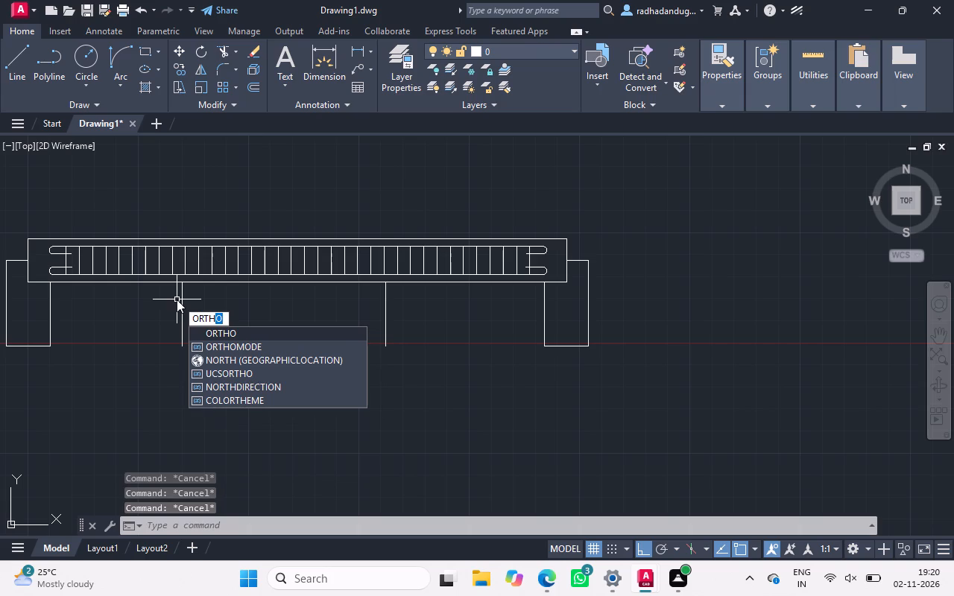
{"action": "left_click", "coordinate": [211, 336]}
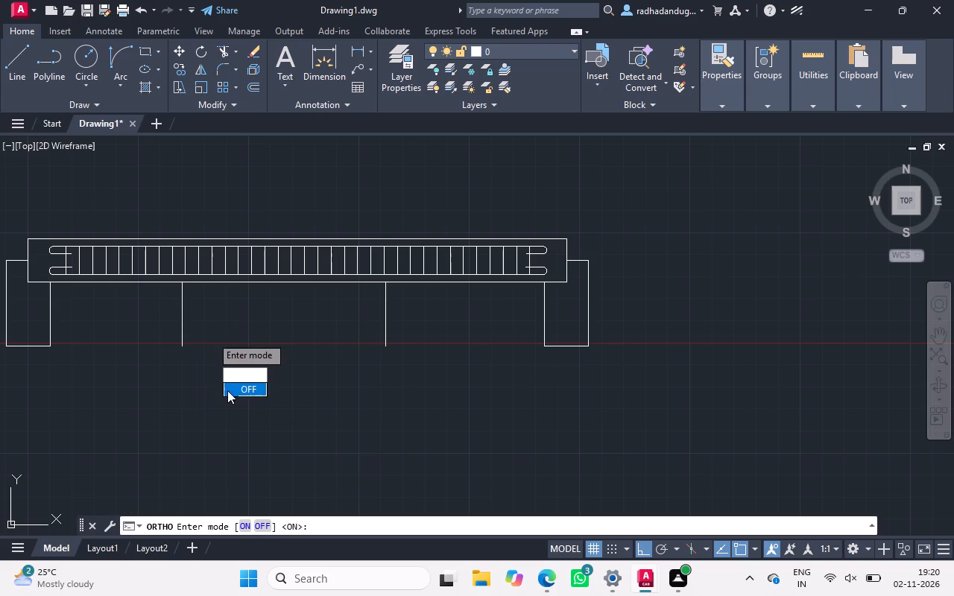
{"action": "left_click_drag", "start_coordinate": [227, 390], "coordinate": [211, 336]}
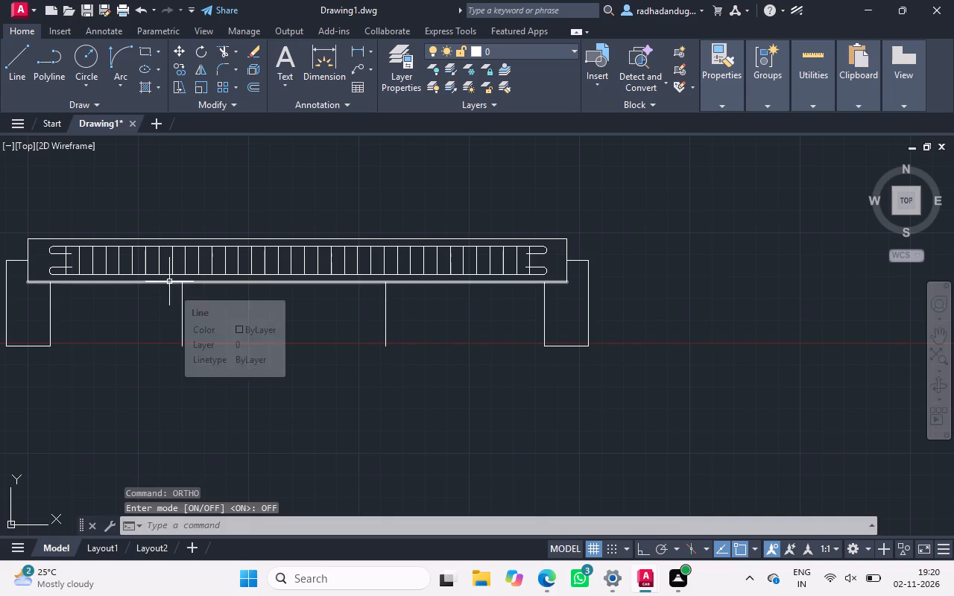
{"action": "type", "text": "L"}
{"action": "key", "text": "space"}
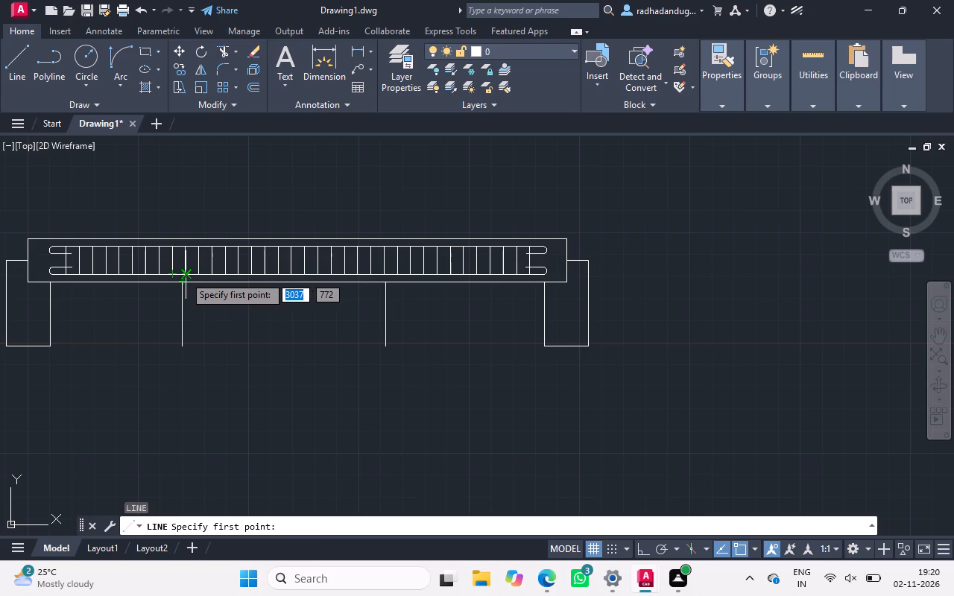
{"action": "left_click_drag", "start_coordinate": [184, 275], "coordinate": [115, 252]}
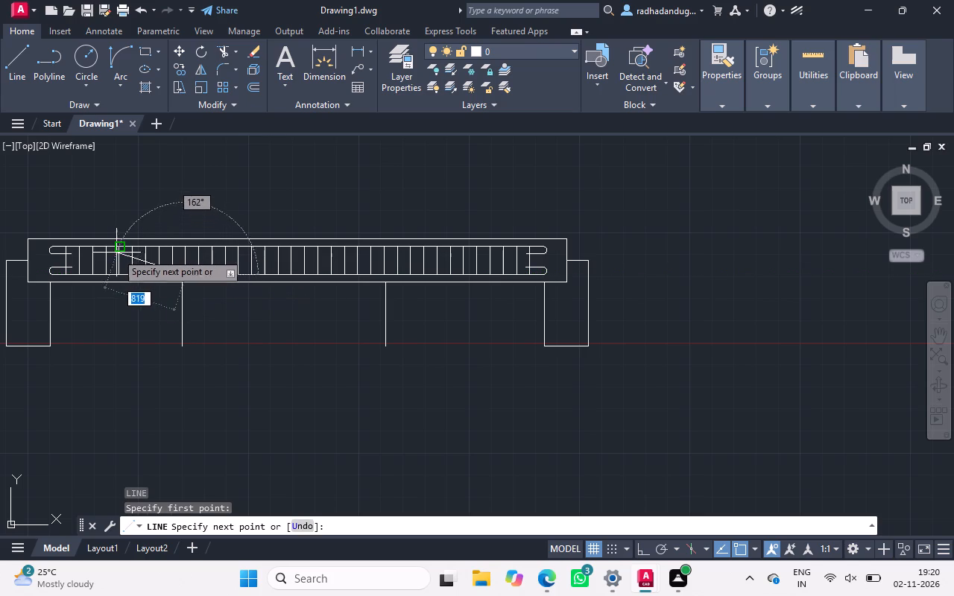
{"action": "left_click_drag", "start_coordinate": [115, 252], "coordinate": [110, 251]}
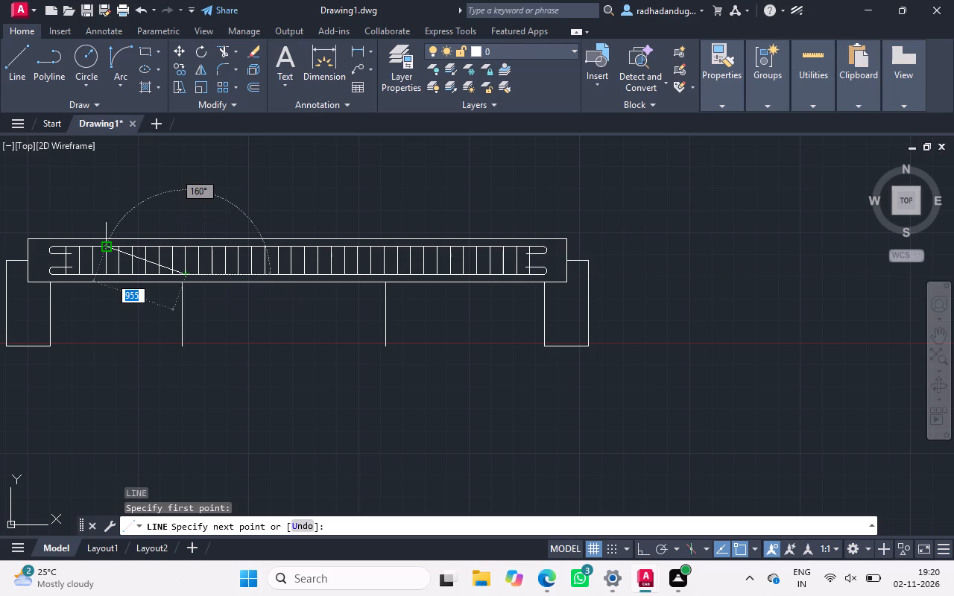
{"action": "left_click_drag", "start_coordinate": [110, 251], "coordinate": [116, 253]}
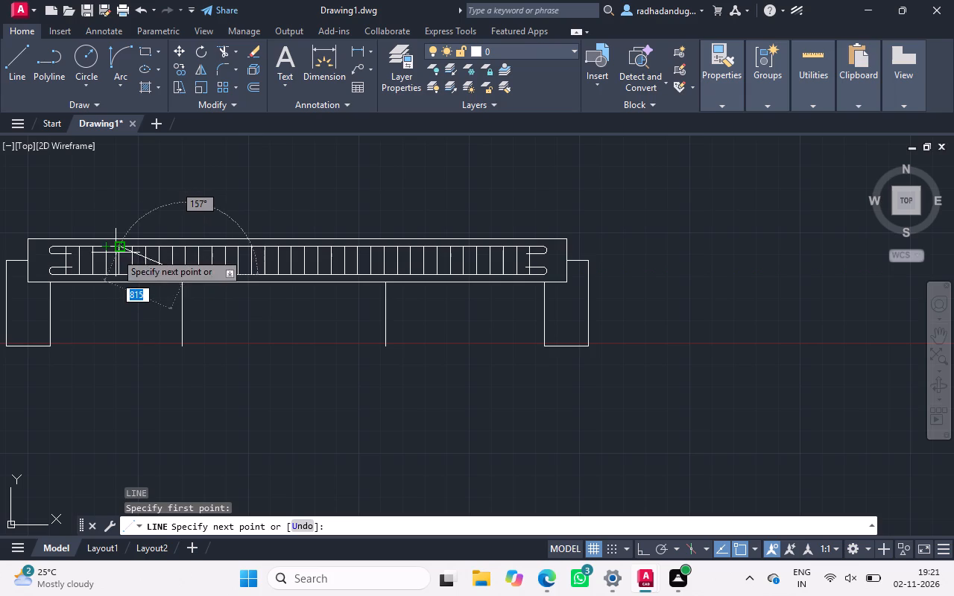
{"action": "left_click_drag", "start_coordinate": [116, 253], "coordinate": [109, 251]}
{"action": "left_click", "coordinate": [109, 251]}
{"action": "key", "text": "Escape"}
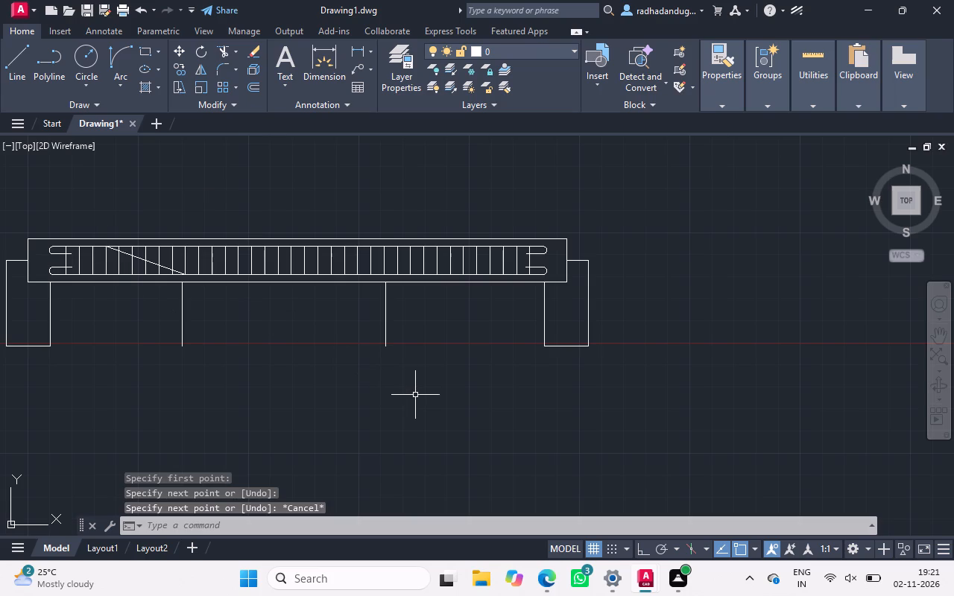
Draw a diagonal line from the inner vertical's bottom near the 1800 offset line up to the top of the fourth inner vertical from the right.
{"action": "type", "text": "L"}
{"action": "key", "text": "space"}
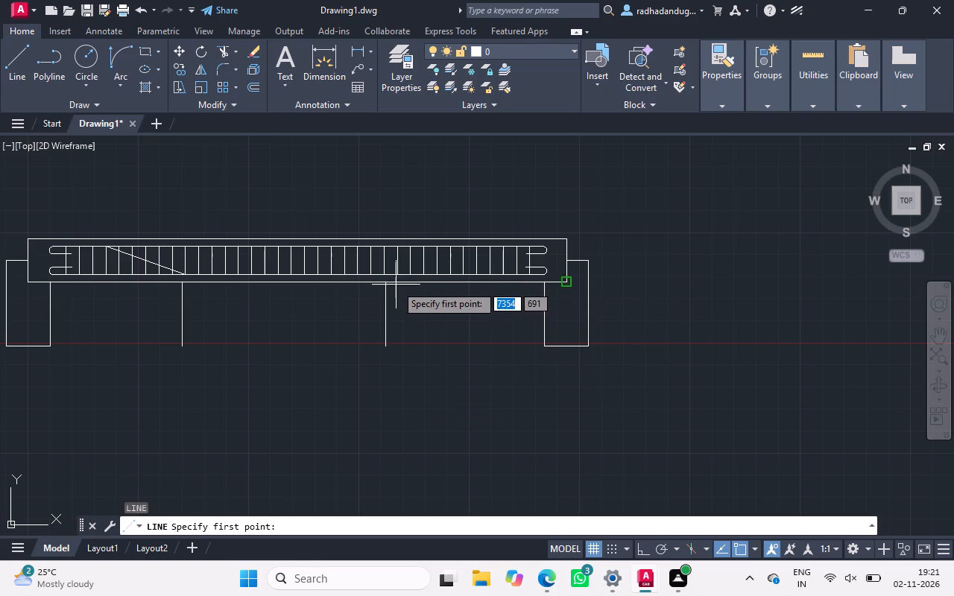
{"action": "left_click_drag", "start_coordinate": [389, 274], "coordinate": [449, 265]}
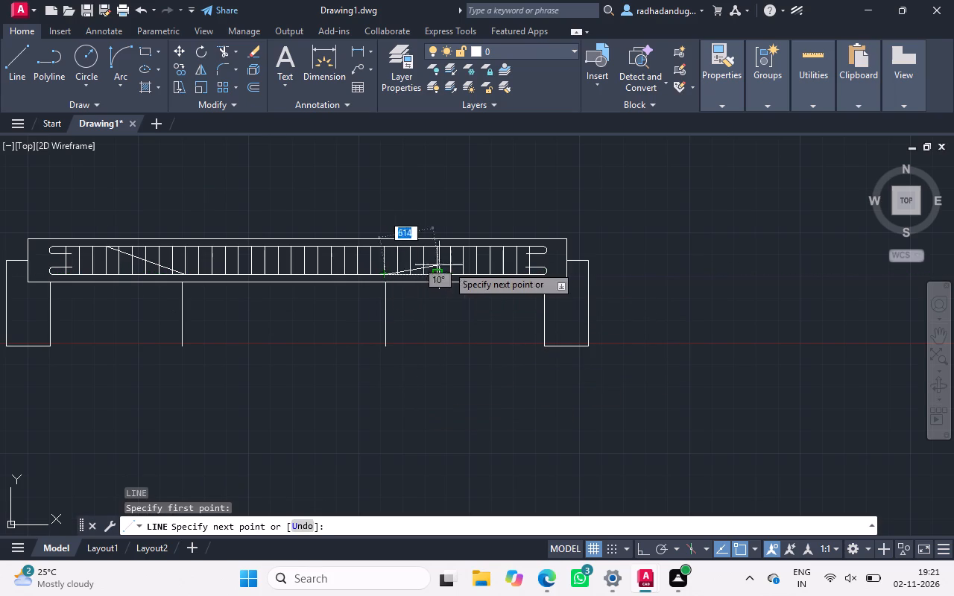
{"action": "left_click_drag", "start_coordinate": [449, 265], "coordinate": [490, 247]}
{"action": "left_click", "coordinate": [490, 247]}
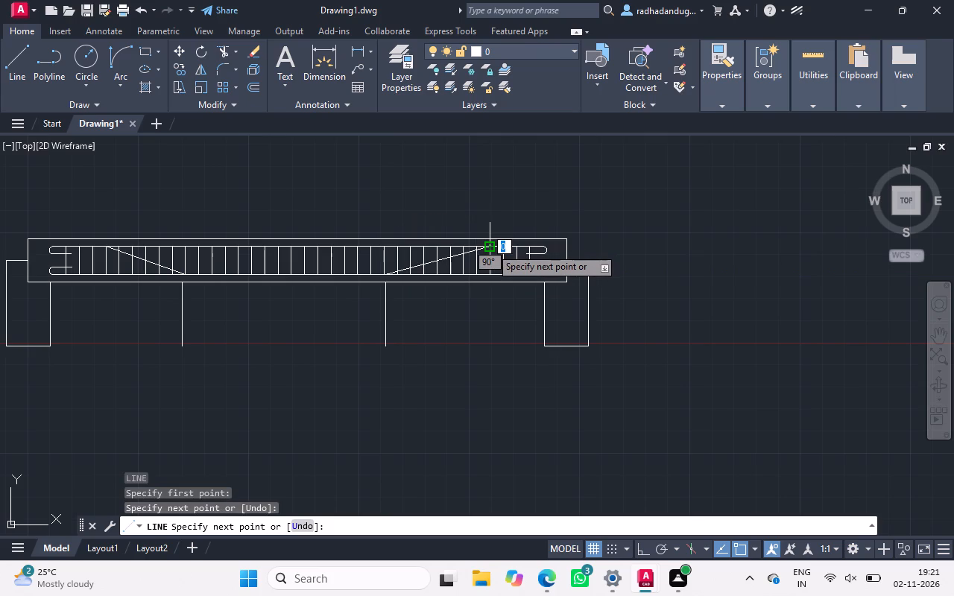
{"action": "key", "text": "Escape"}
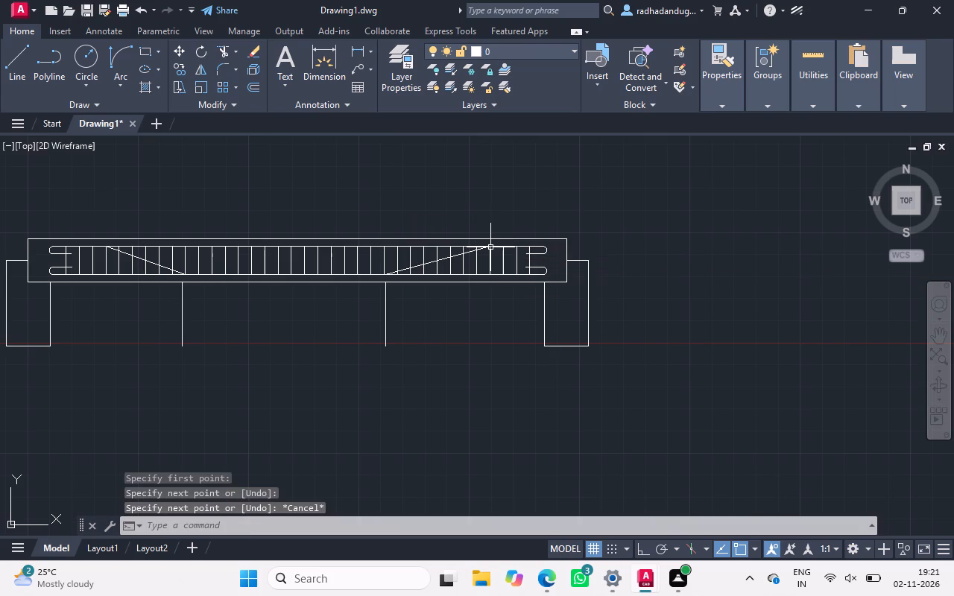
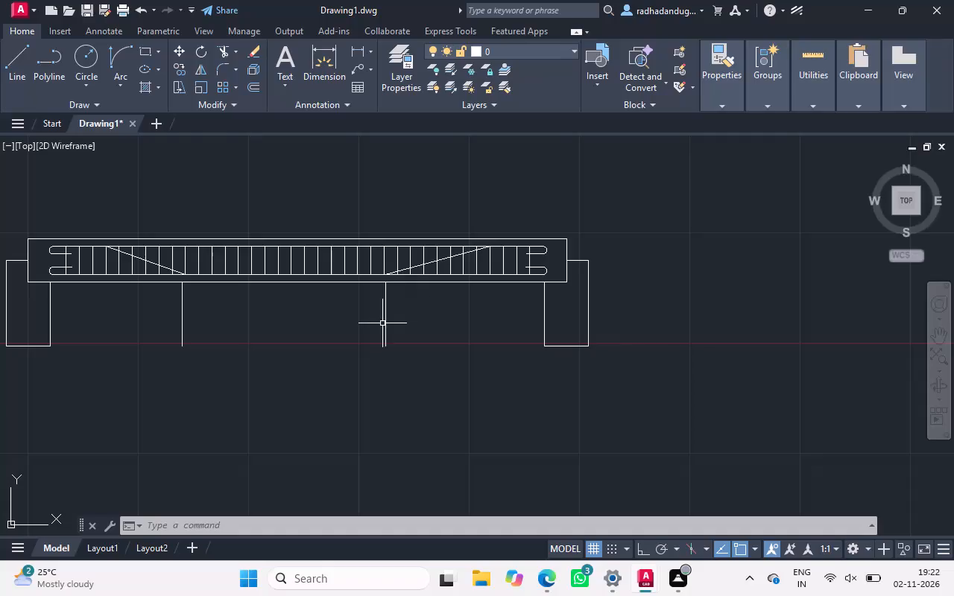
Delete the two vertical offset reference lines under the beam, between the left and right legs.
{"action": "left_click", "coordinate": [385, 323]}
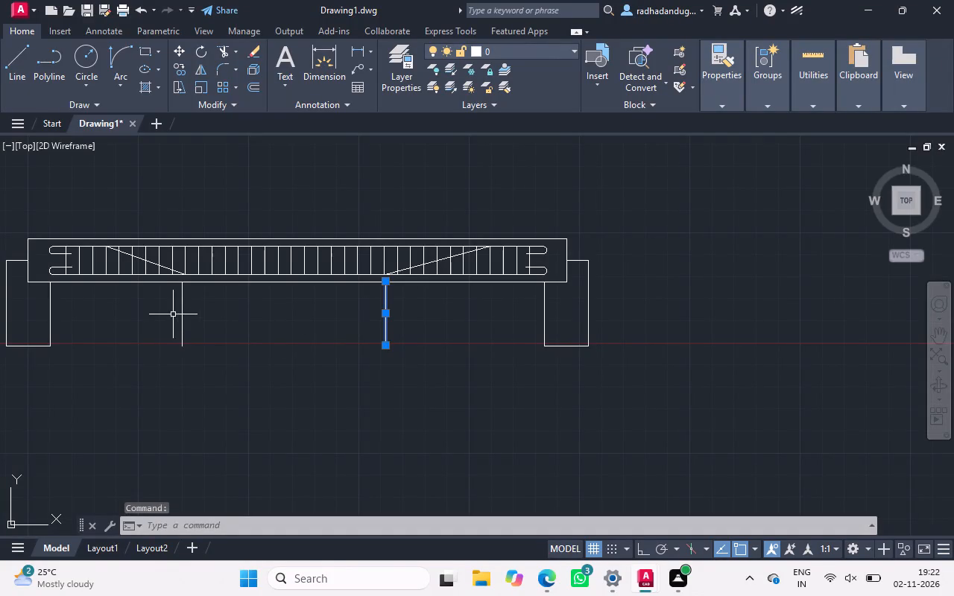
{"action": "left_click", "coordinate": [183, 319]}
{"action": "key", "text": "Delete"}
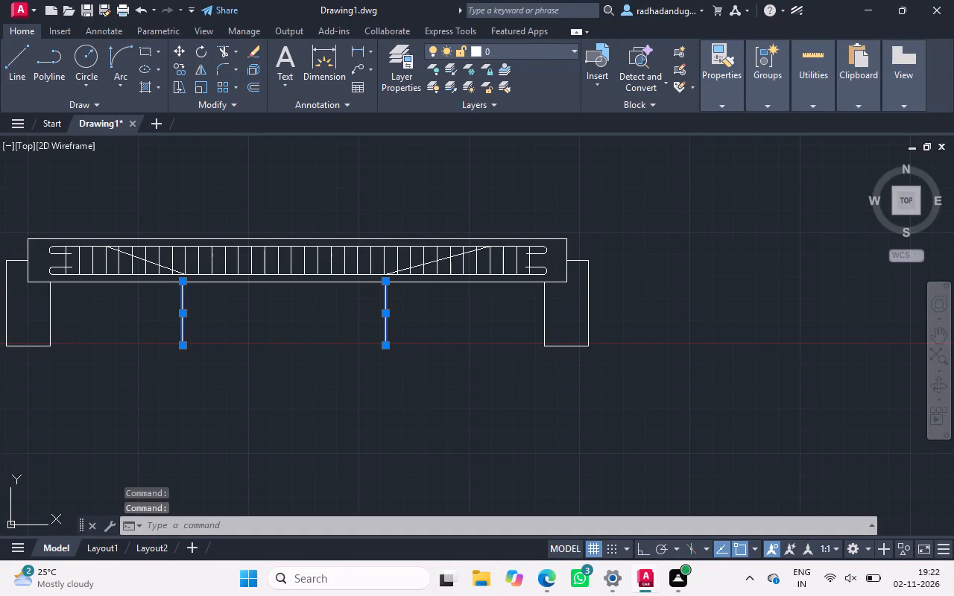
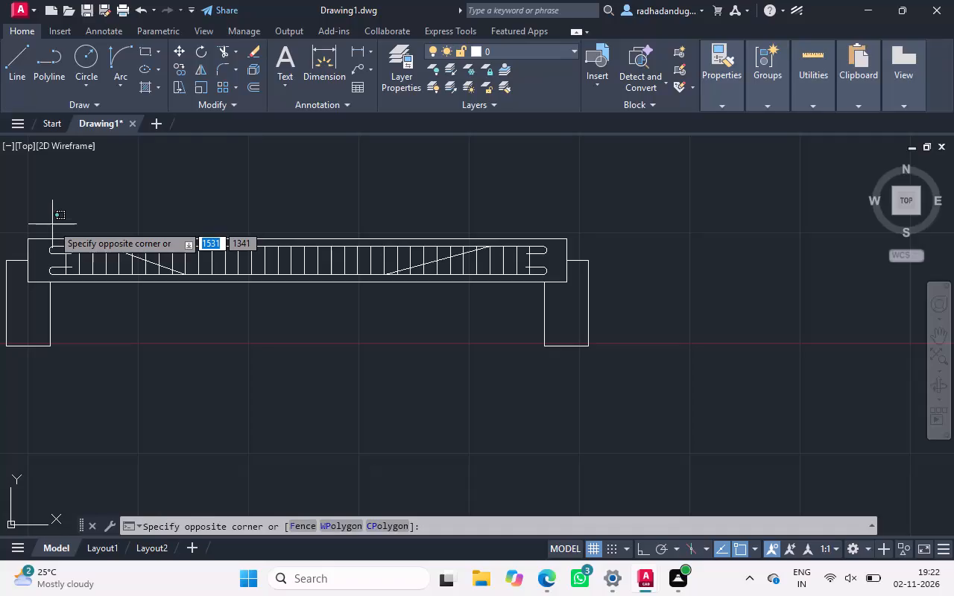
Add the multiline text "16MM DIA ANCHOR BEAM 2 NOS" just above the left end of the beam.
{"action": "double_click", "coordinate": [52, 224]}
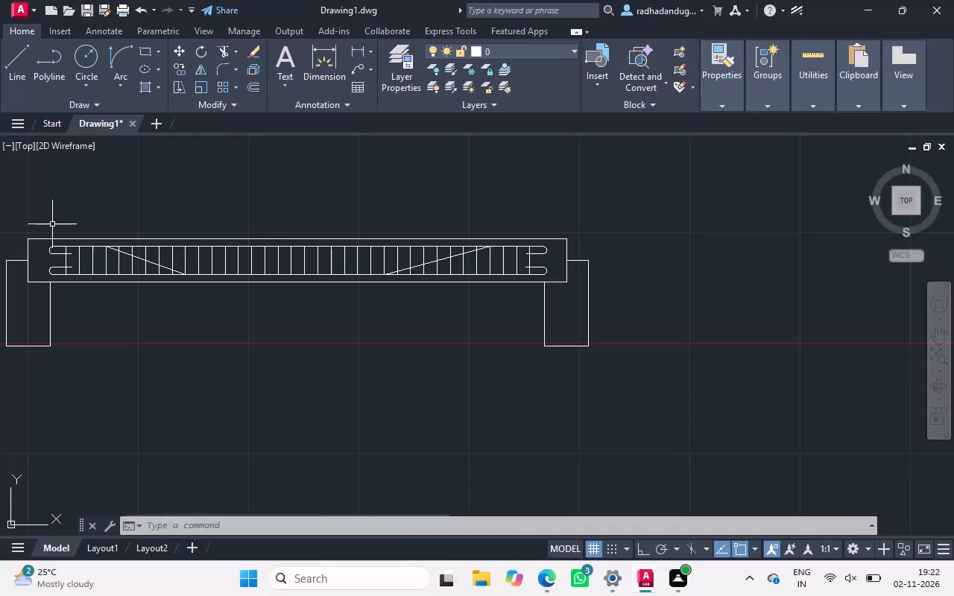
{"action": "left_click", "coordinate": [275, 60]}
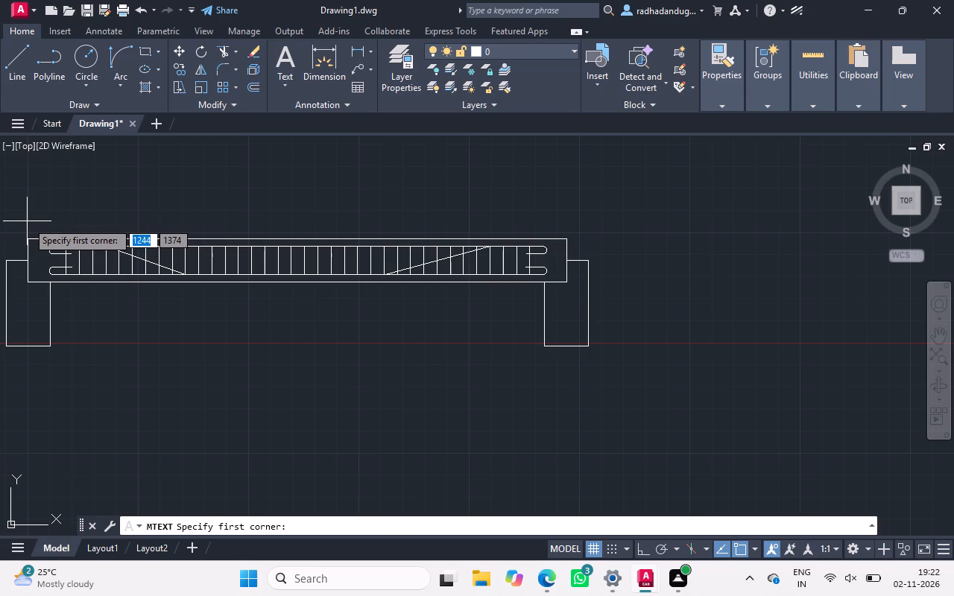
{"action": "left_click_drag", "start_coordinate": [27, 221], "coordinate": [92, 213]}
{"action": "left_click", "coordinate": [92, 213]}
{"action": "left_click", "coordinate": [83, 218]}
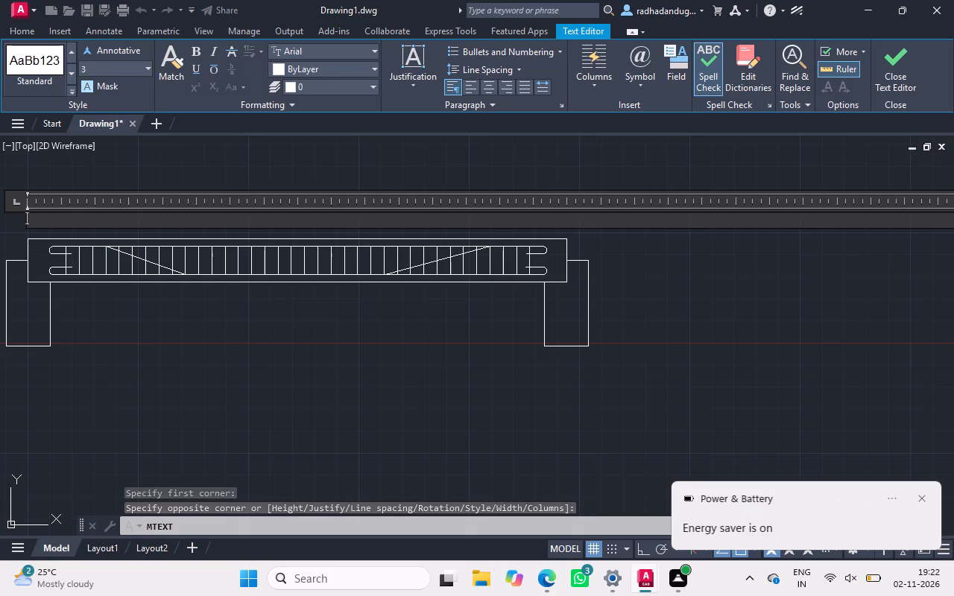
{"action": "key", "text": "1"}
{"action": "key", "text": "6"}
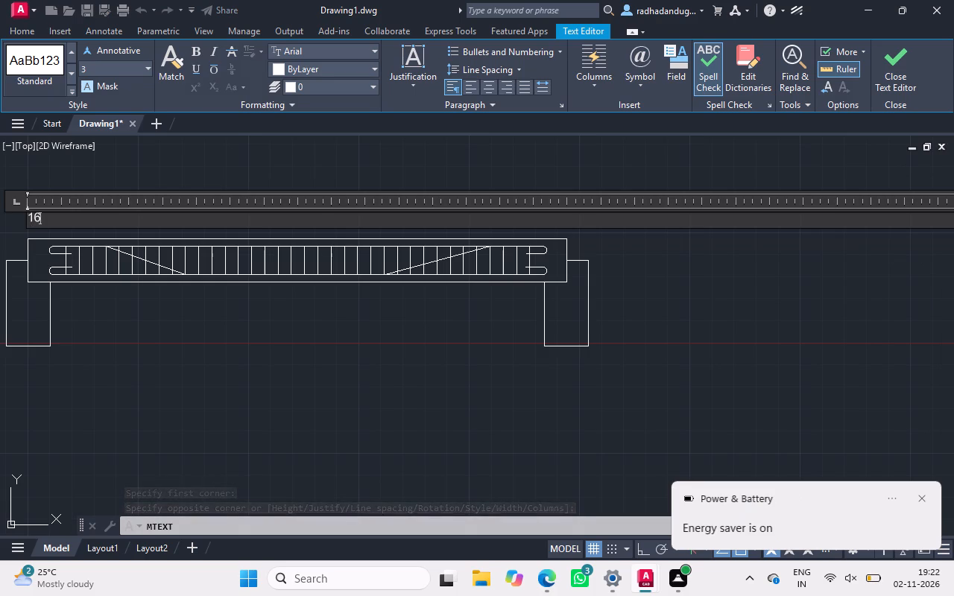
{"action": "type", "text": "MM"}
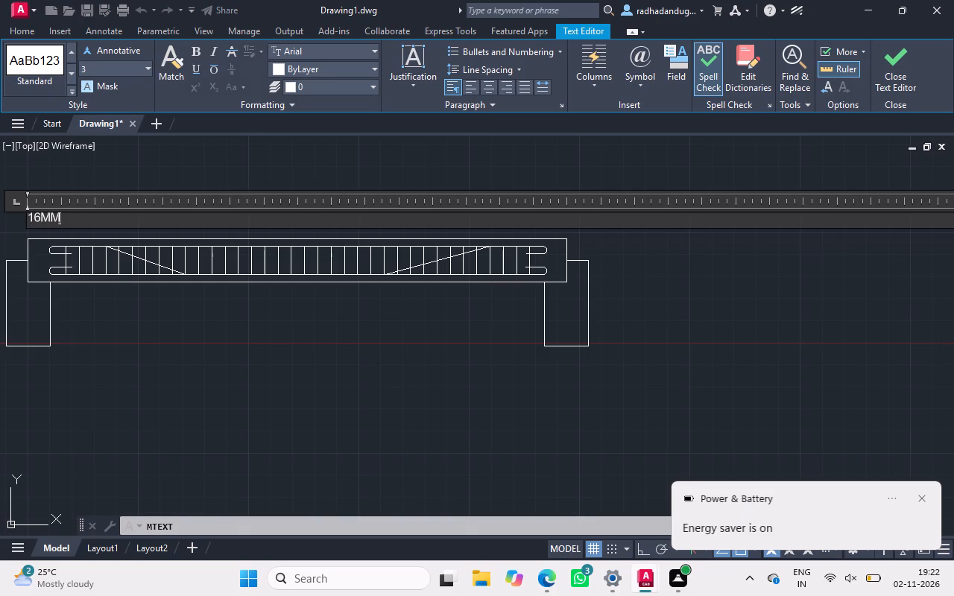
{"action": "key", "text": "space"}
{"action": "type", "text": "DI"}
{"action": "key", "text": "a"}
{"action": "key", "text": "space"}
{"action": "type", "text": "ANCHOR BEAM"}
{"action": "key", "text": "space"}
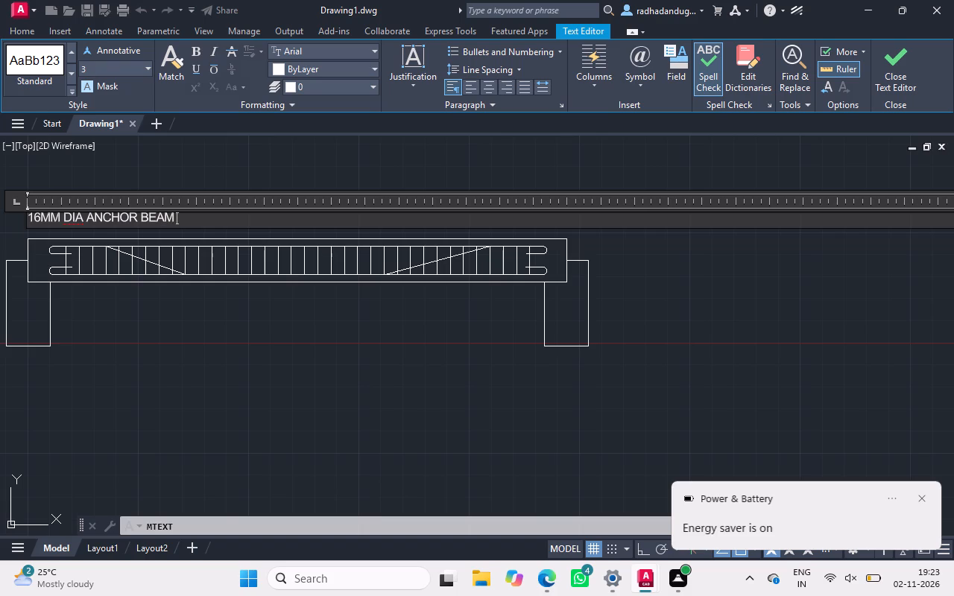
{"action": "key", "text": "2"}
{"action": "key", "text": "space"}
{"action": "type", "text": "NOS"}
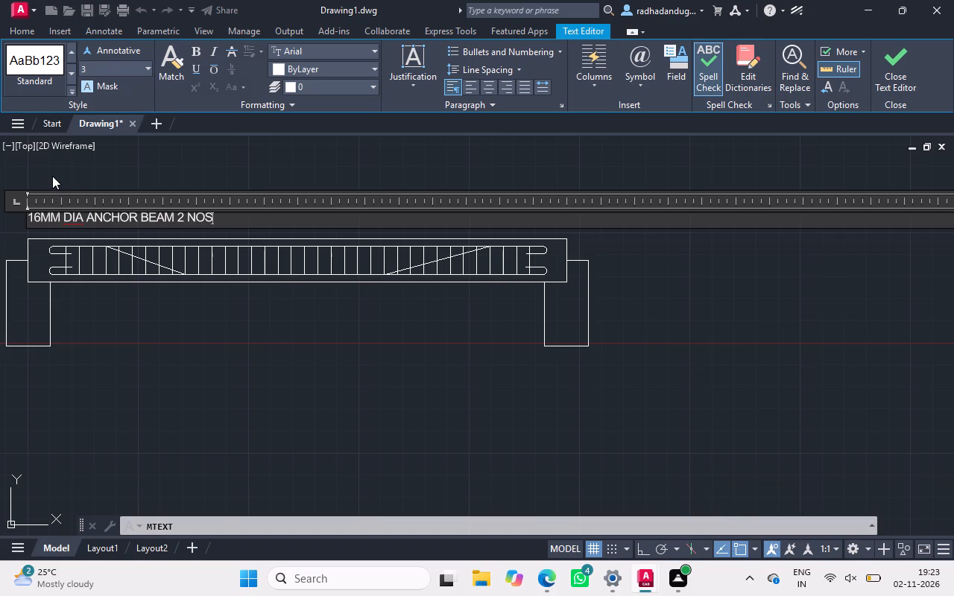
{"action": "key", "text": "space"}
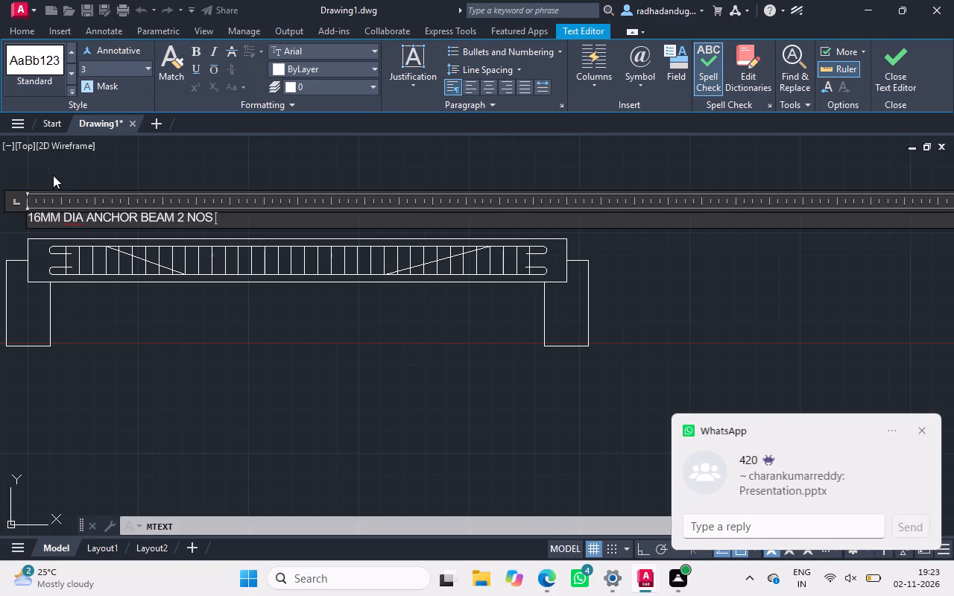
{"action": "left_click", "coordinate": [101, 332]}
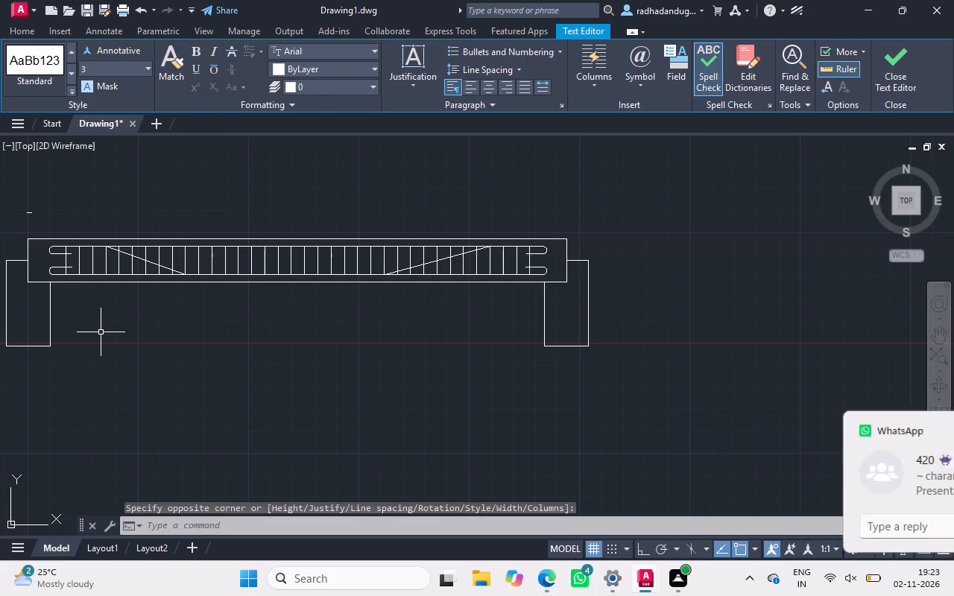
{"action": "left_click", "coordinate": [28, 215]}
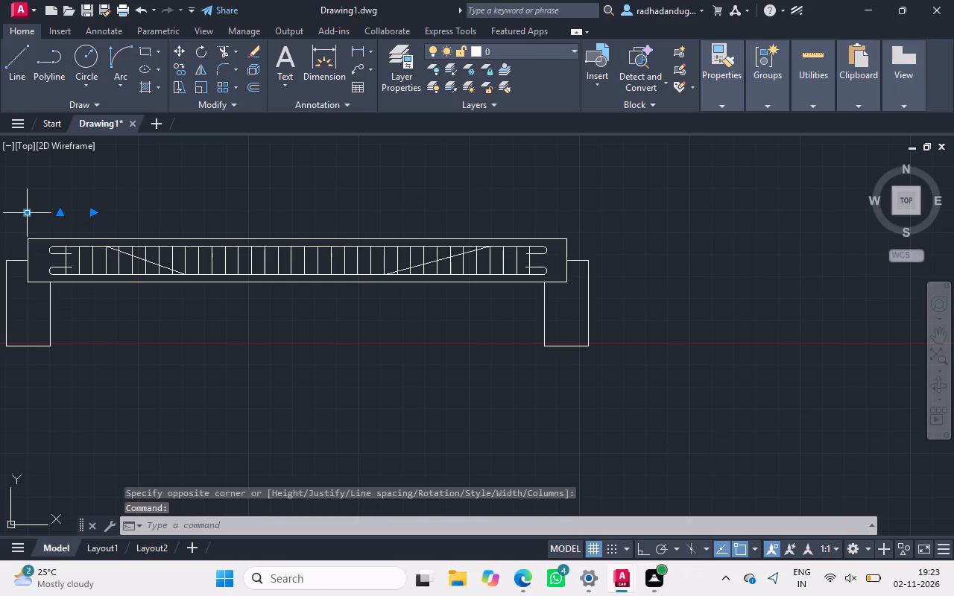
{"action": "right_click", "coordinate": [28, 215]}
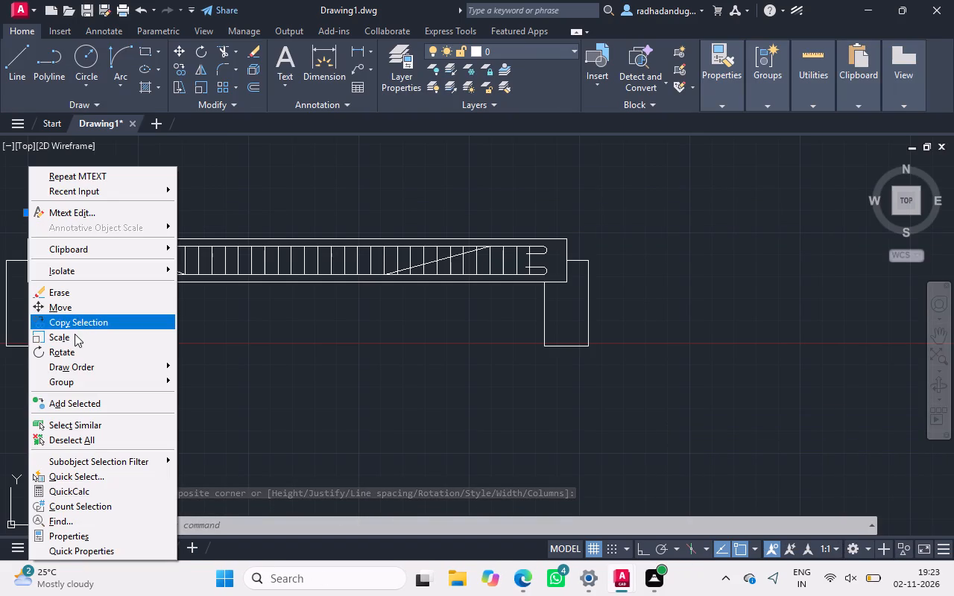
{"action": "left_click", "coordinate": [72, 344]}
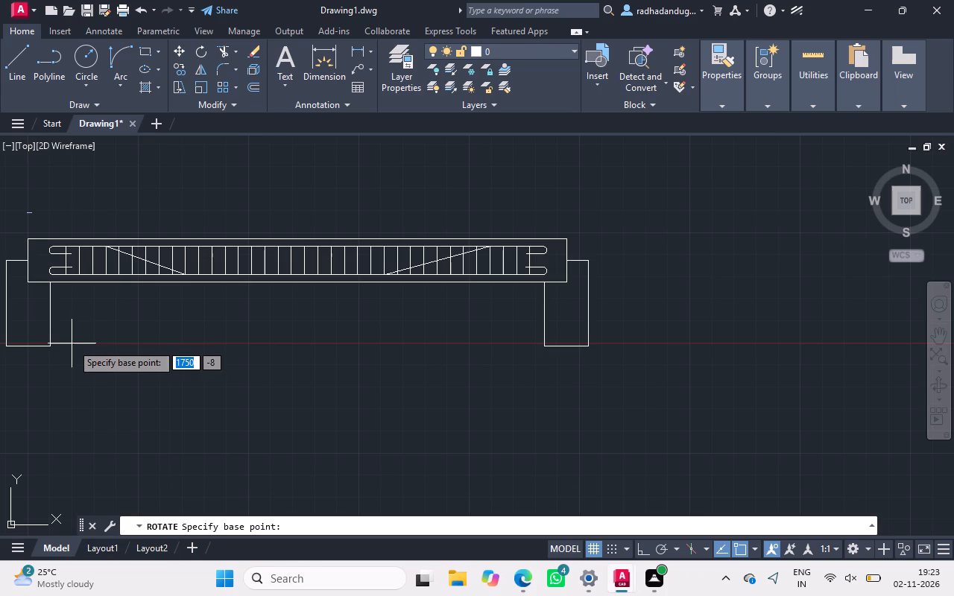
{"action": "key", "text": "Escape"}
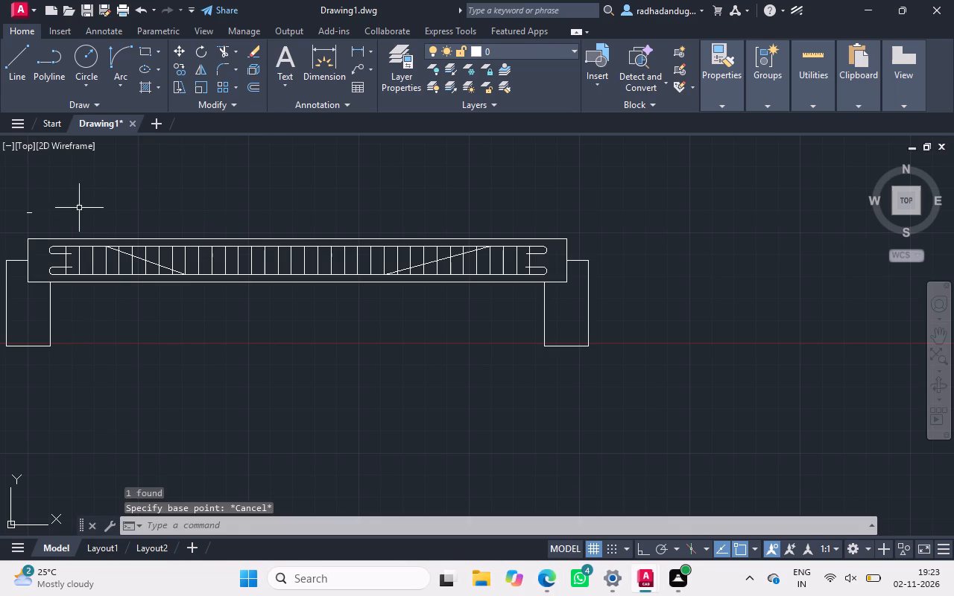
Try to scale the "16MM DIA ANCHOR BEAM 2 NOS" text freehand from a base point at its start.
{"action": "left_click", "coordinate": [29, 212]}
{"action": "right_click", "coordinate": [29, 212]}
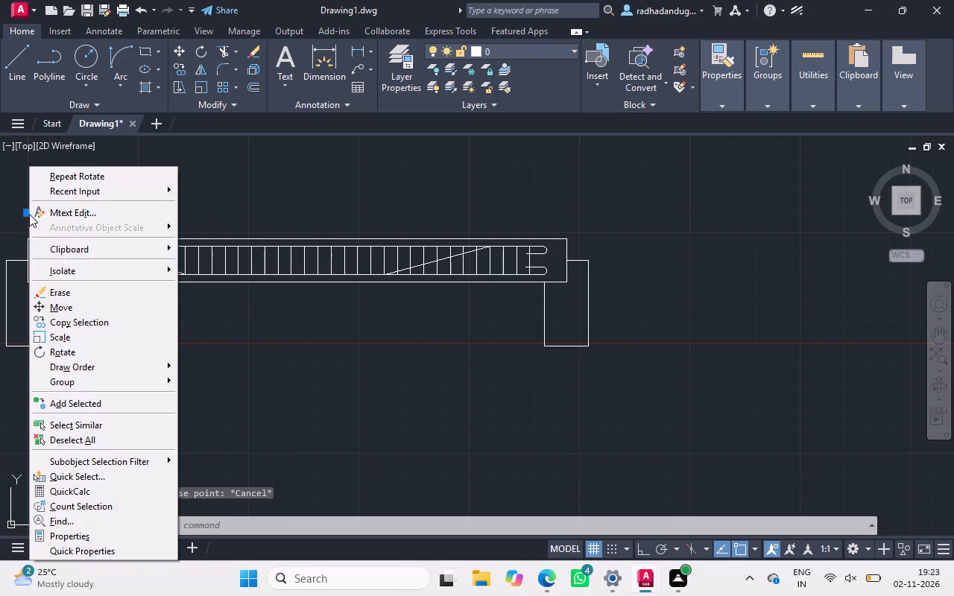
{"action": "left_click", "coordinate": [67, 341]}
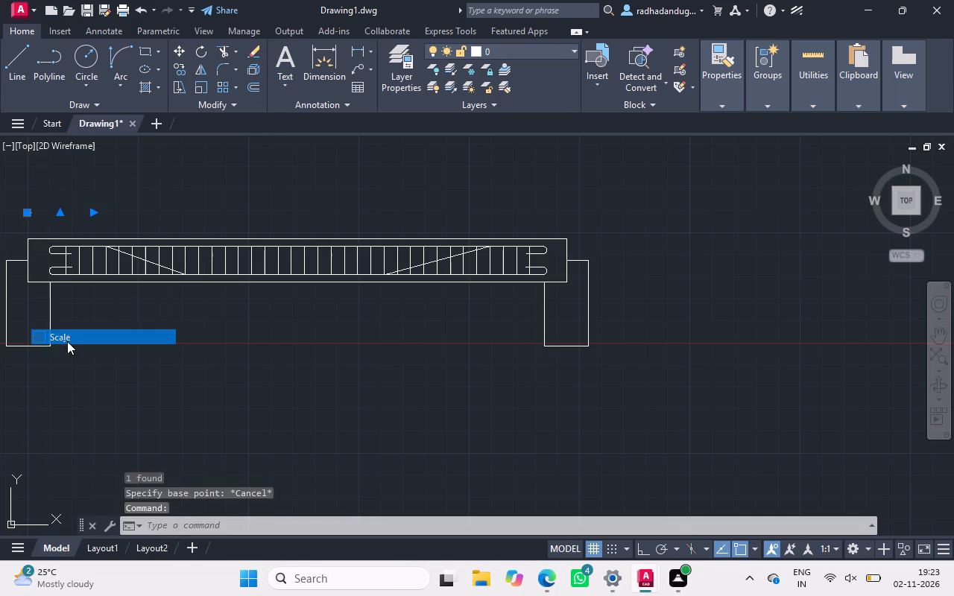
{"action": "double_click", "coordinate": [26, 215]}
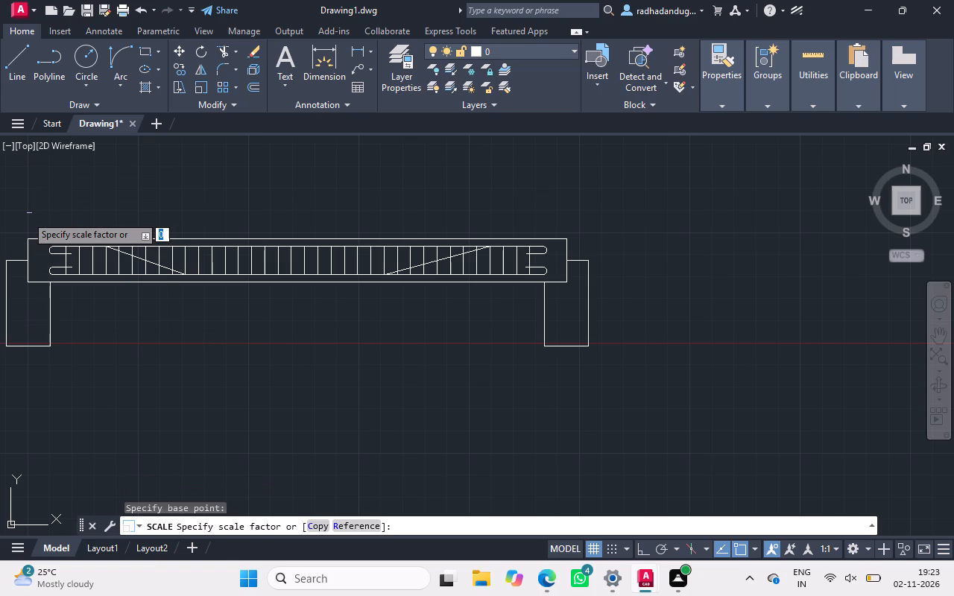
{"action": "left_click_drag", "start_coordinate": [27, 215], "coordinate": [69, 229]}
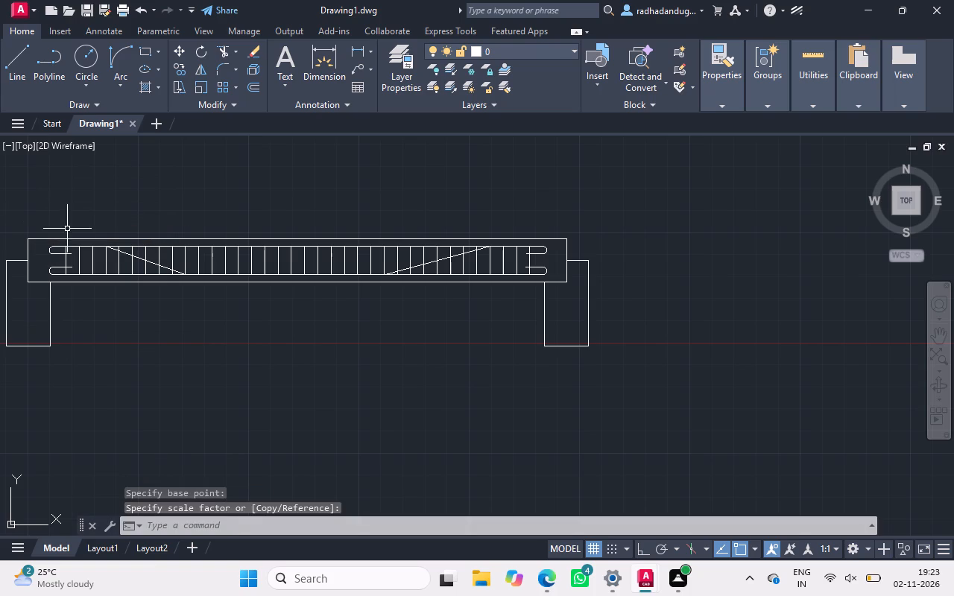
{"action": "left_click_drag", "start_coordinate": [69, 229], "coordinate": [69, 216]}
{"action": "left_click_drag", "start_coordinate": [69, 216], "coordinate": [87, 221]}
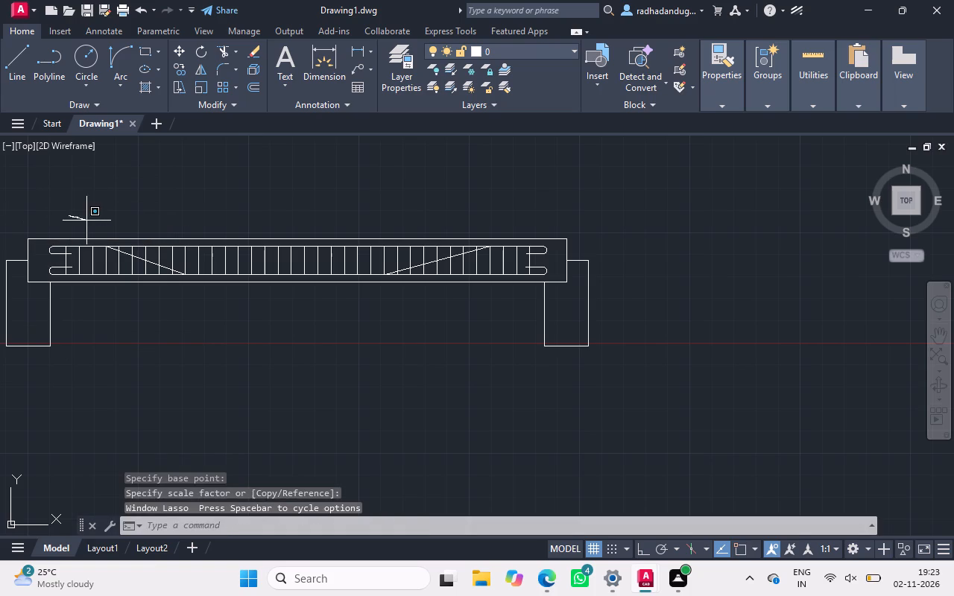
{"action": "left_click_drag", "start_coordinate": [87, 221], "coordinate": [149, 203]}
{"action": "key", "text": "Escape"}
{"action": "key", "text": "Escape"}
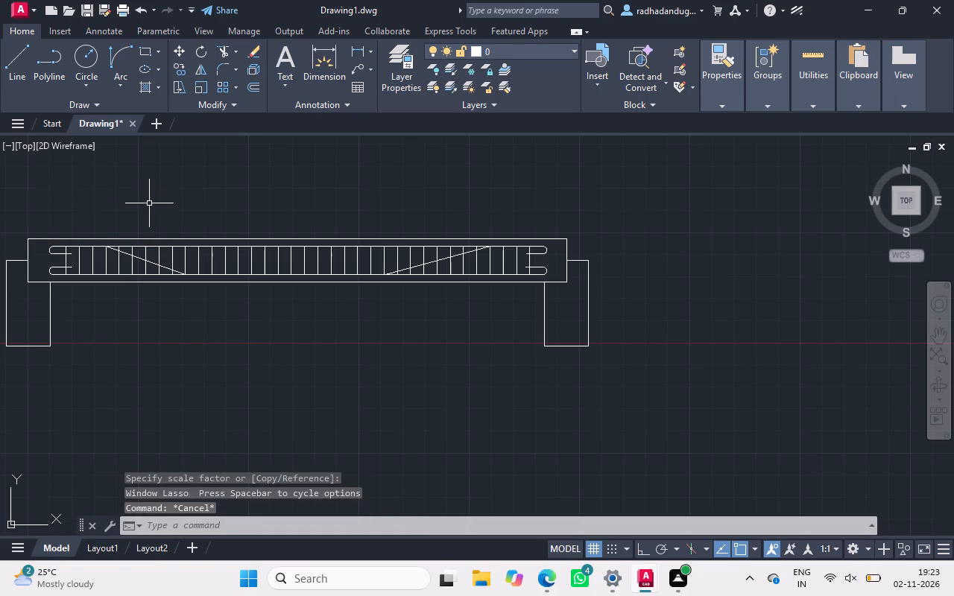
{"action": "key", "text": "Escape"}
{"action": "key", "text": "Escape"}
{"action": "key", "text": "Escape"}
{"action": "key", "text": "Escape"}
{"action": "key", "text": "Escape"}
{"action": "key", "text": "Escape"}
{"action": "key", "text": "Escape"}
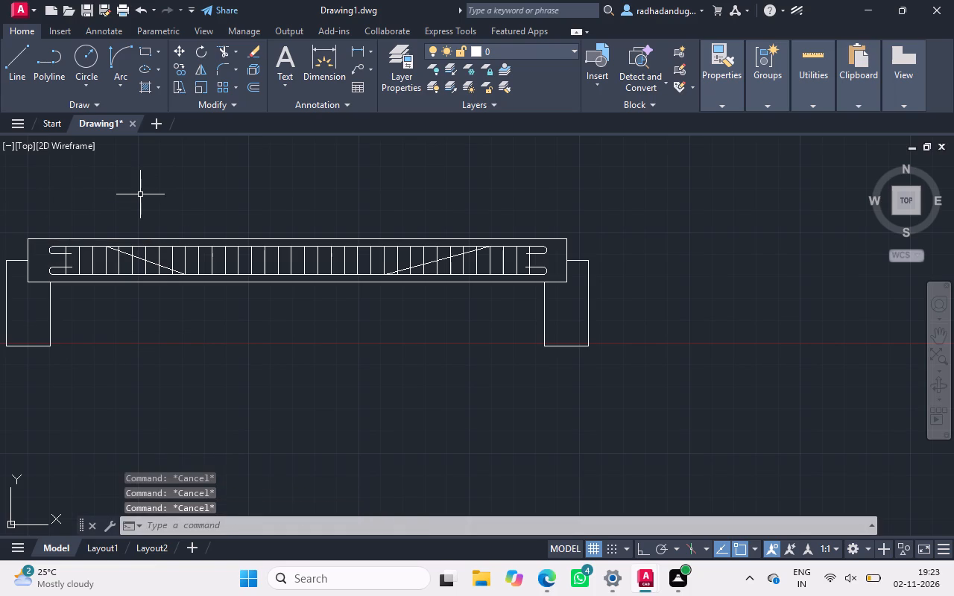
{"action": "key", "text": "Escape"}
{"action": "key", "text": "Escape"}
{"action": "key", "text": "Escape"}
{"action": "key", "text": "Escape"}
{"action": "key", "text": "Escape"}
Add the multiline text "16MM DIA BAR ANCHOR BEAM" above the beam's left end, in a text box about 1430 wide.
{"action": "scroll", "coordinate": [268, 89], "scroll_direction": "right", "scroll_amount": 1}
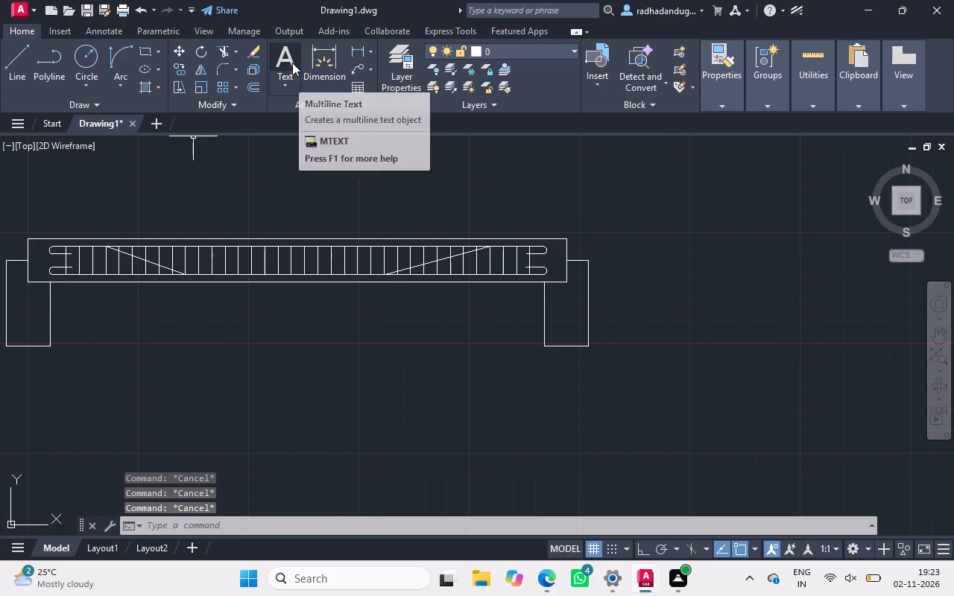
{"action": "left_click", "coordinate": [283, 60]}
{"action": "left_click_drag", "start_coordinate": [47, 213], "coordinate": [181, 215]}
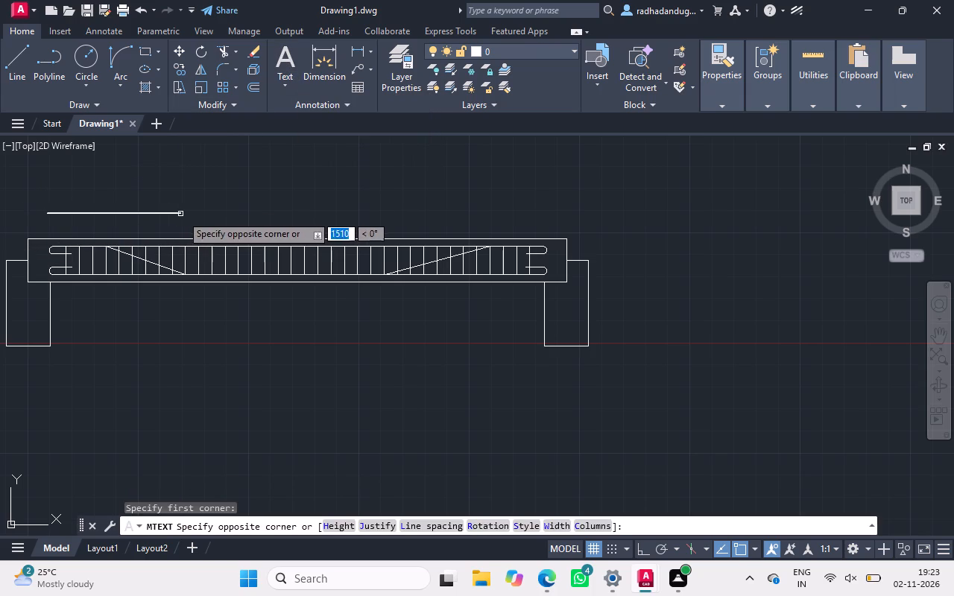
{"action": "left_click_drag", "start_coordinate": [181, 215], "coordinate": [173, 206]}
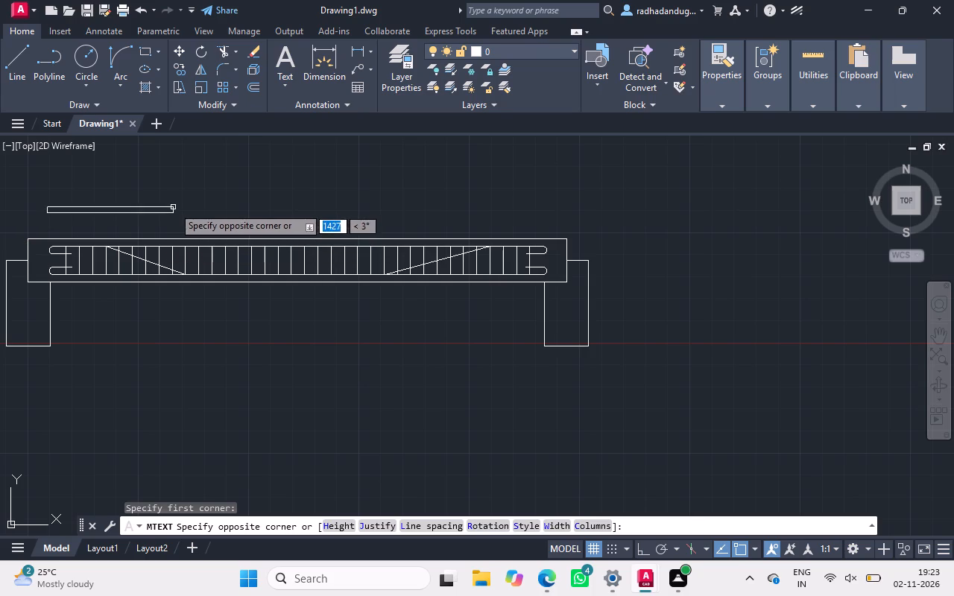
{"action": "left_click_drag", "start_coordinate": [173, 206], "coordinate": [174, 194]}
{"action": "left_click", "coordinate": [174, 194]}
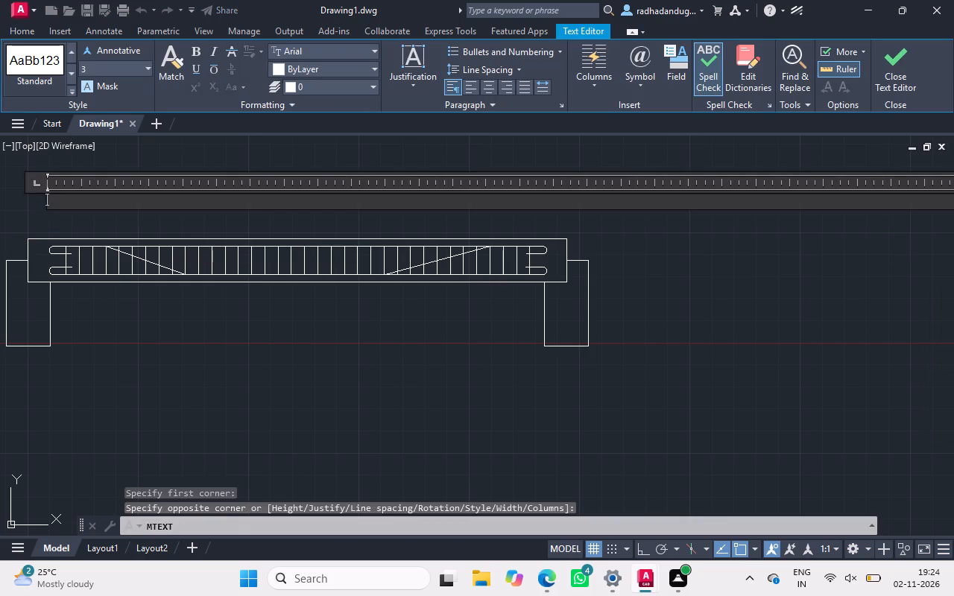
{"action": "type", "text": "16MM"}
{"action": "key", "text": "space"}
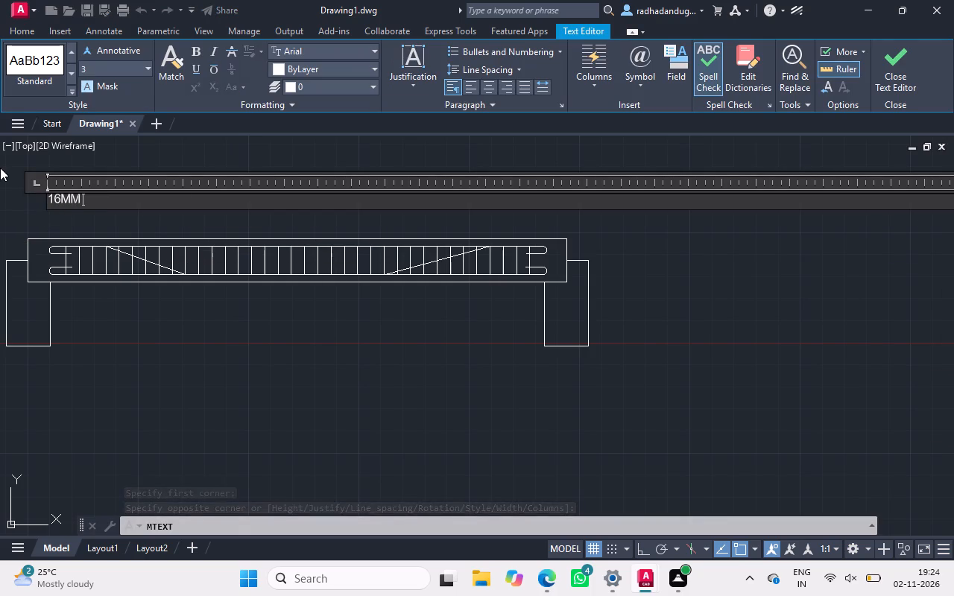
{"action": "type", "text": "DIA BAR"}
{"action": "key", "text": "space"}
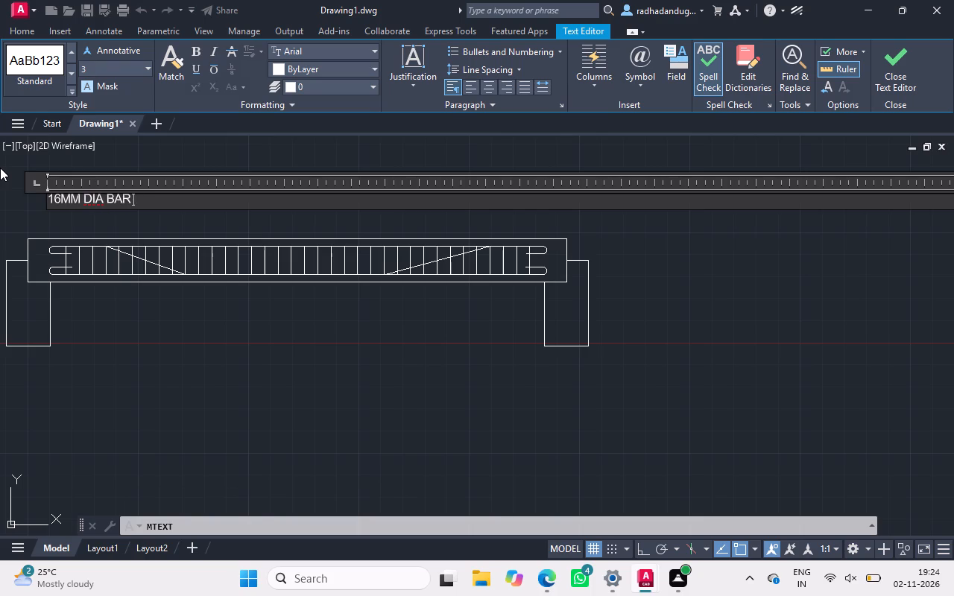
{"action": "type", "text": "ANCHOR BEAM"}
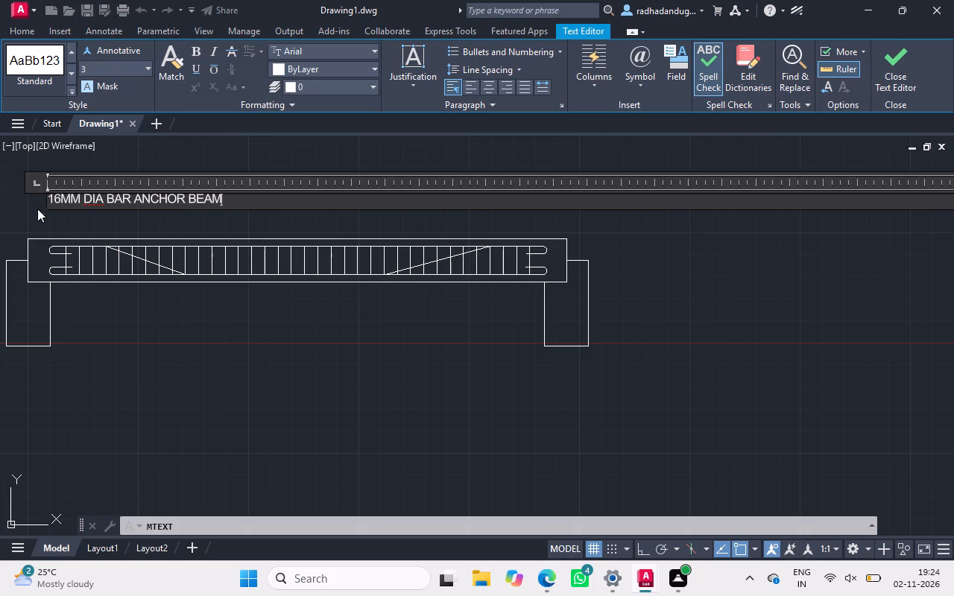
{"action": "left_click", "coordinate": [94, 334]}
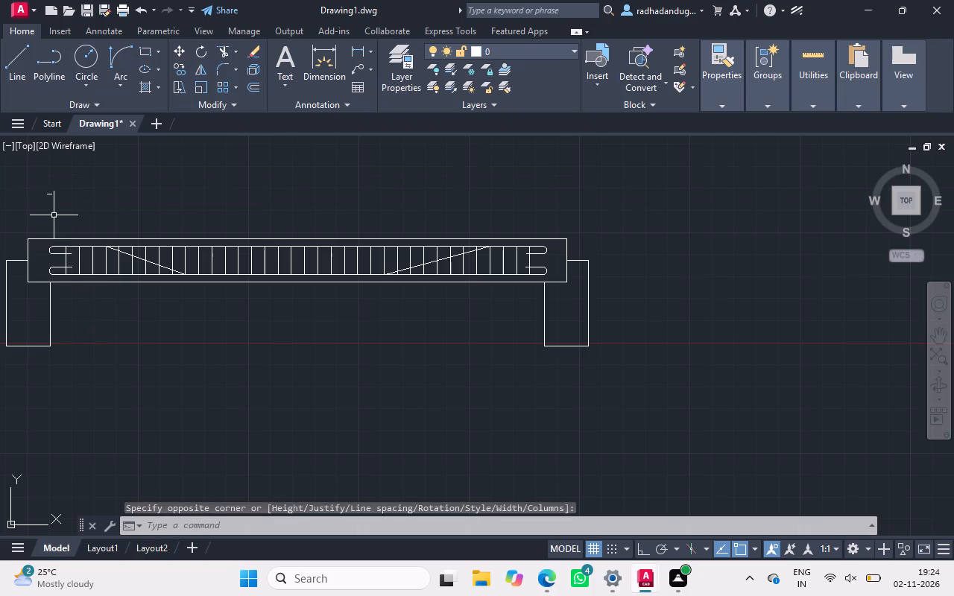
Scale the "16MM DIA BAR ANCHOR BEAM" text above the beam's left end freehand, from a base point at its start.
{"action": "left_click", "coordinate": [48, 194]}
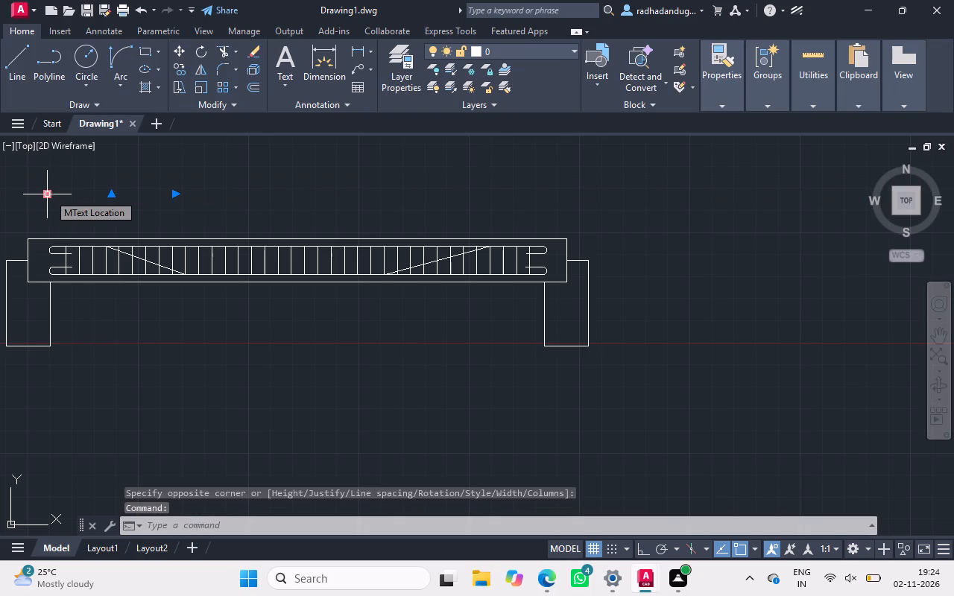
{"action": "right_click", "coordinate": [48, 194]}
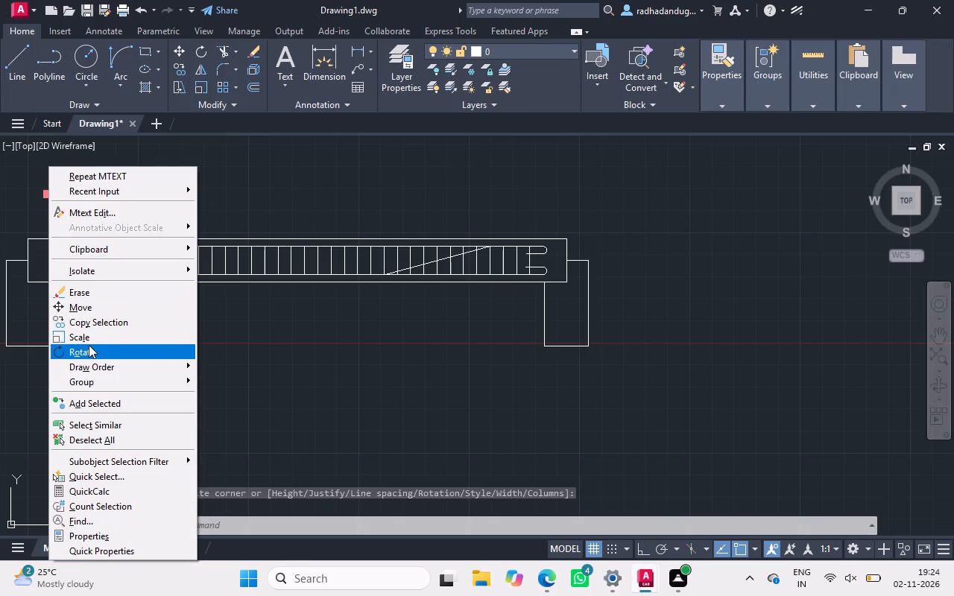
{"action": "left_click", "coordinate": [94, 342]}
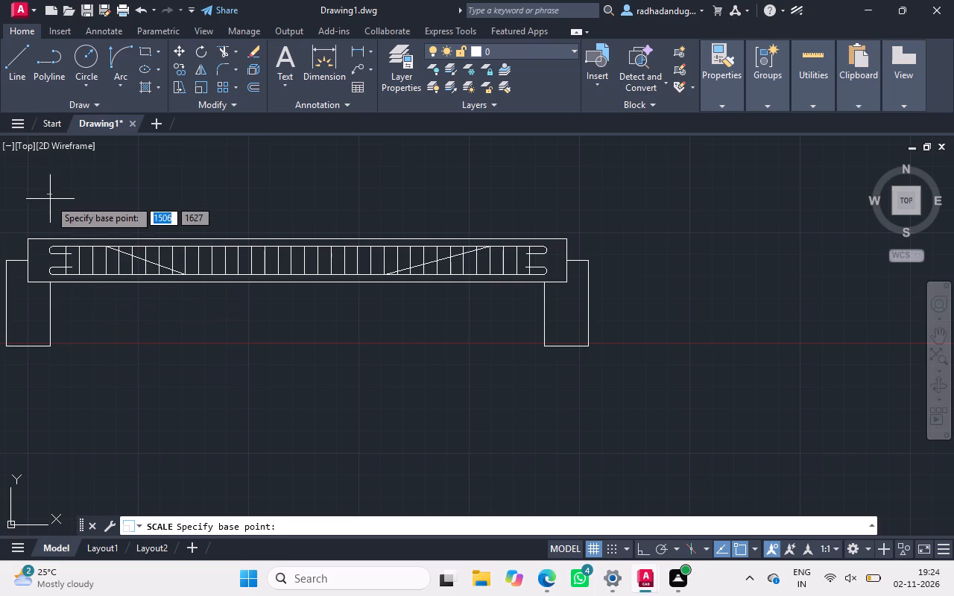
{"action": "left_click_drag", "start_coordinate": [47, 195], "coordinate": [235, 207]}
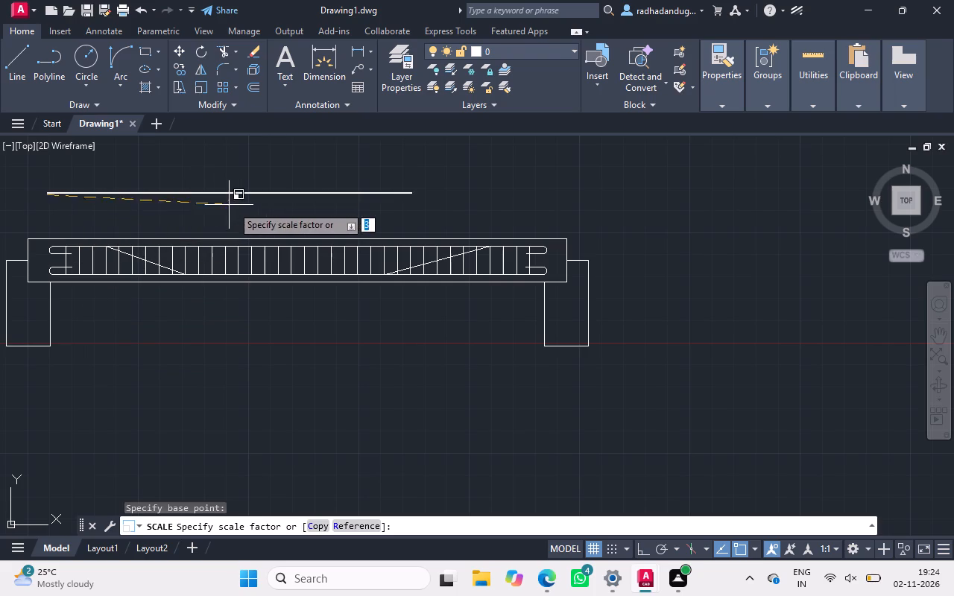
{"action": "left_click_drag", "start_coordinate": [235, 207], "coordinate": [117, 268]}
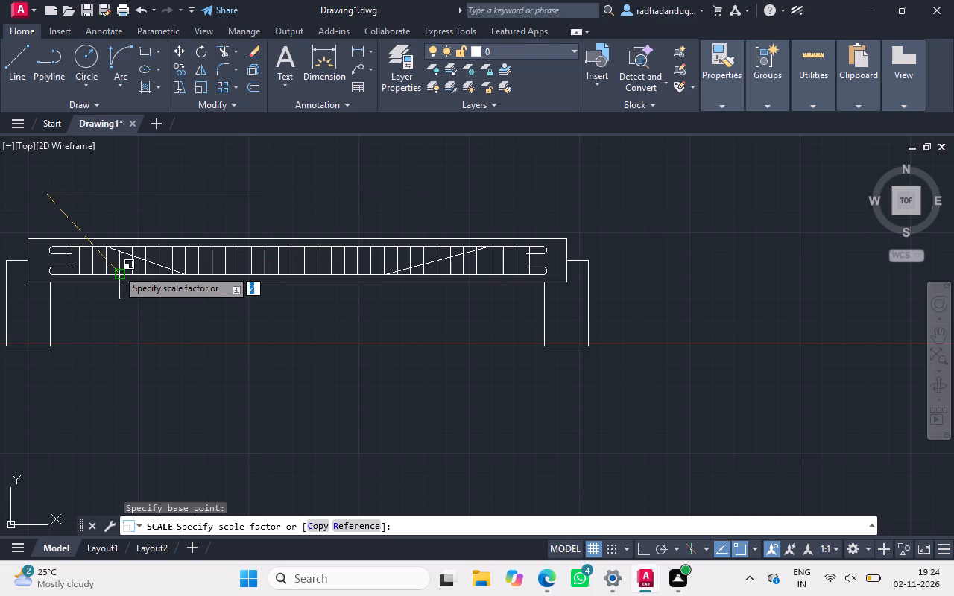
{"action": "left_click_drag", "start_coordinate": [117, 268], "coordinate": [76, 215]}
{"action": "left_click", "coordinate": [76, 215]}
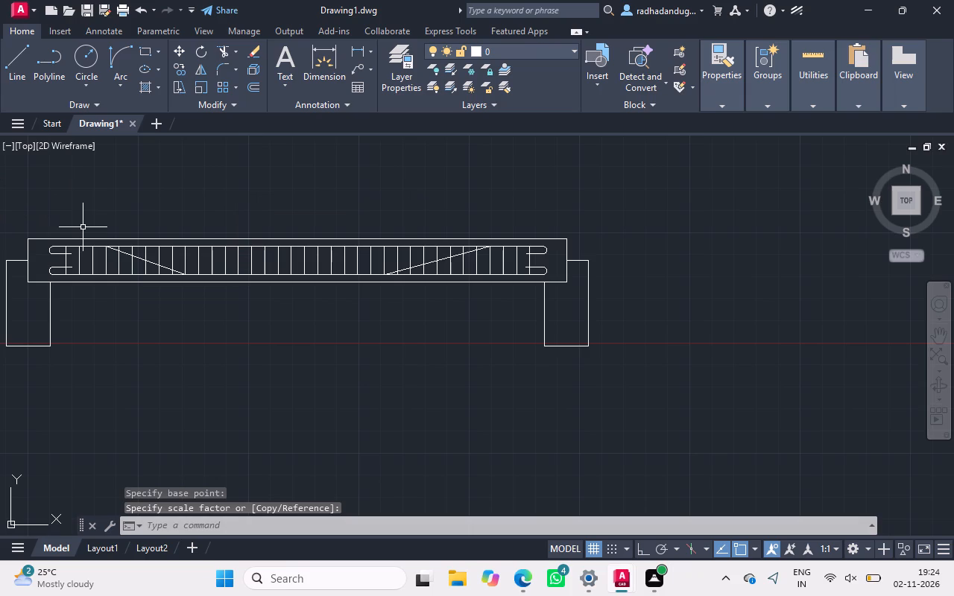
Enlarge the "16MM DIA BAR ANCHOR BEAM" text freehand with Scale, using a base point at its start.
{"action": "scroll", "coordinate": [83, 227], "scroll_direction": "up", "scroll_amount": 1, "text": "ctrl"}
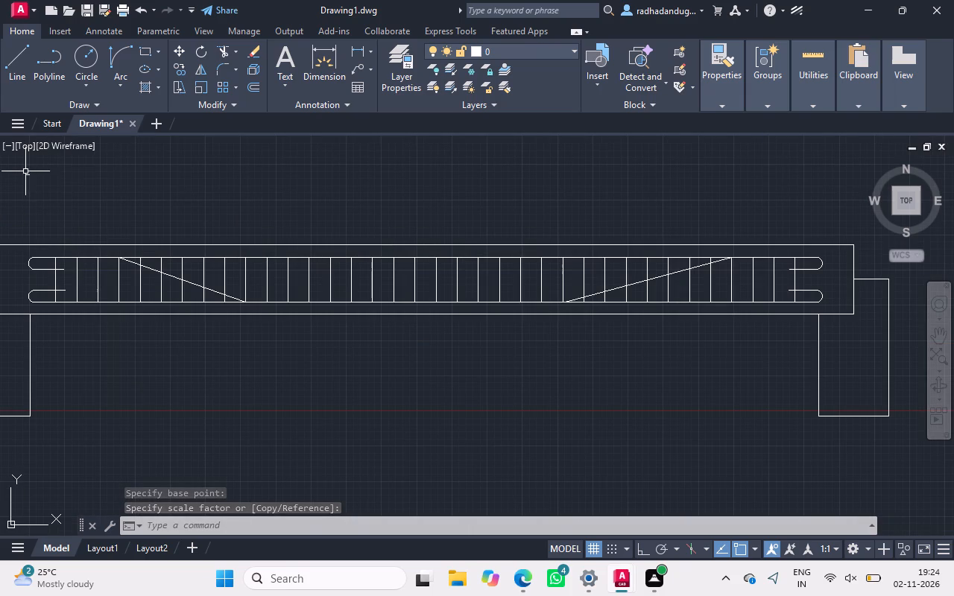
{"action": "scroll", "coordinate": [25, 174], "scroll_direction": "up", "scroll_amount": 4, "text": "ctrl"}
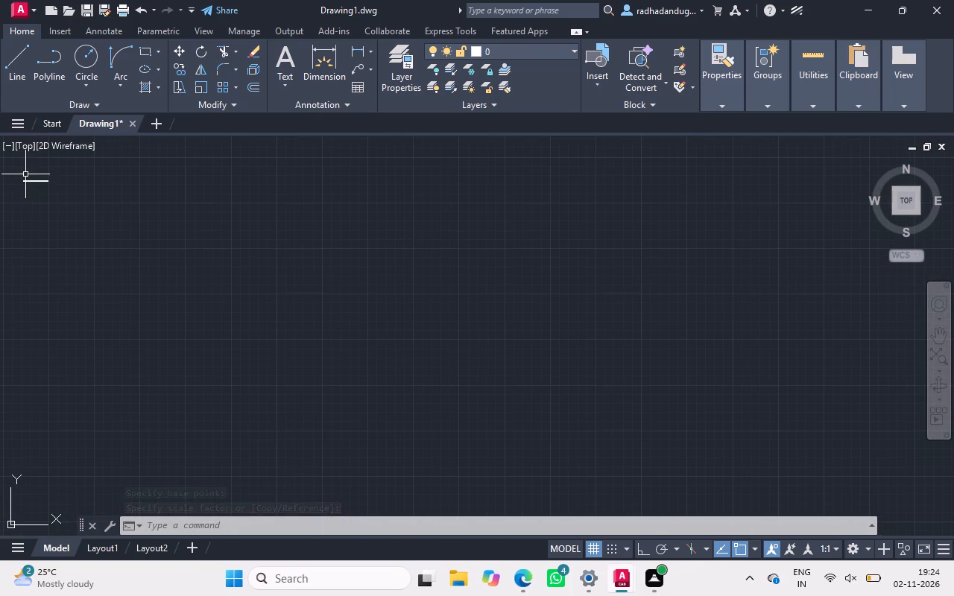
{"action": "left_click", "coordinate": [22, 181]}
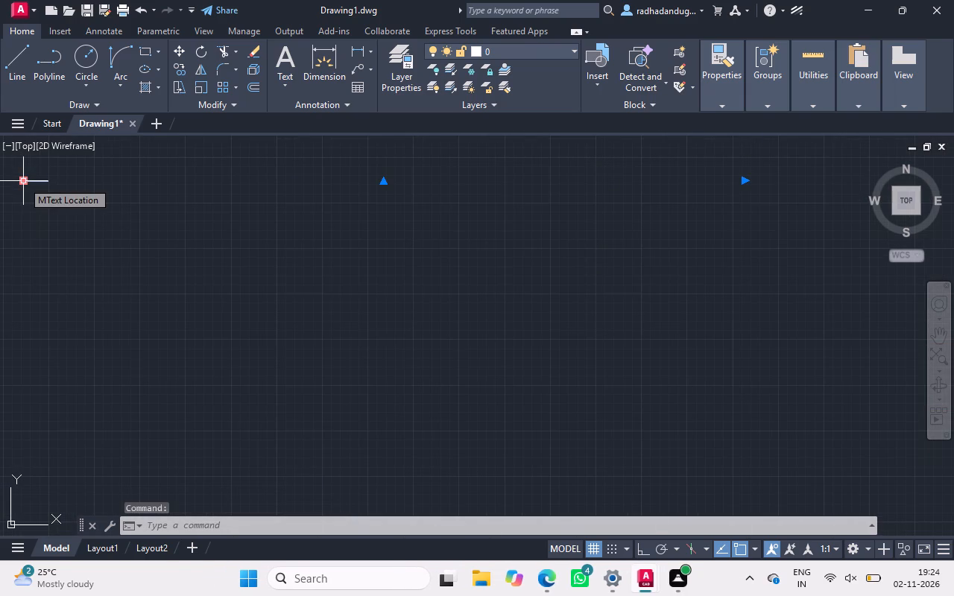
{"action": "right_click", "coordinate": [22, 181]}
{"action": "left_click", "coordinate": [51, 337]}
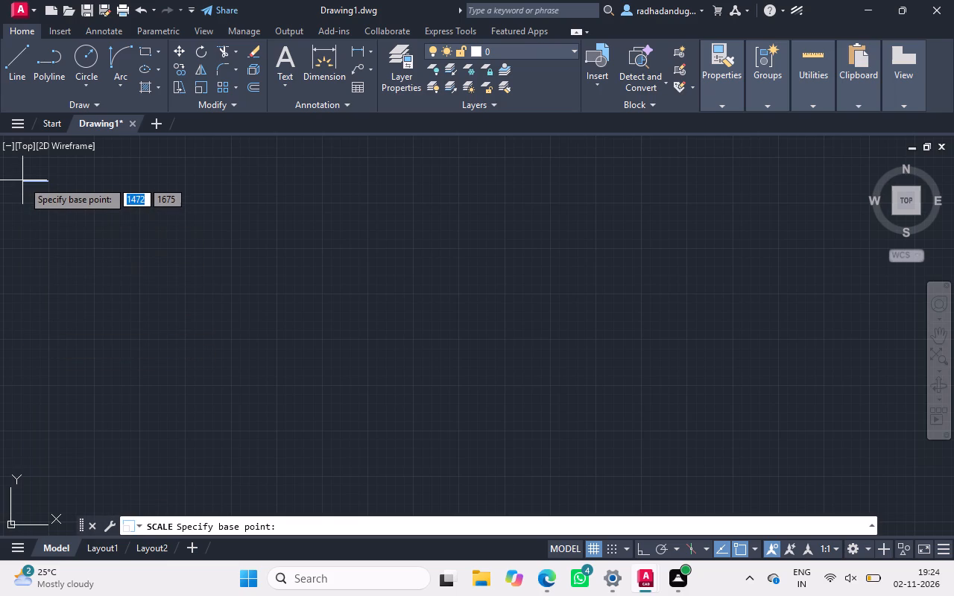
{"action": "left_click", "coordinate": [25, 181]}
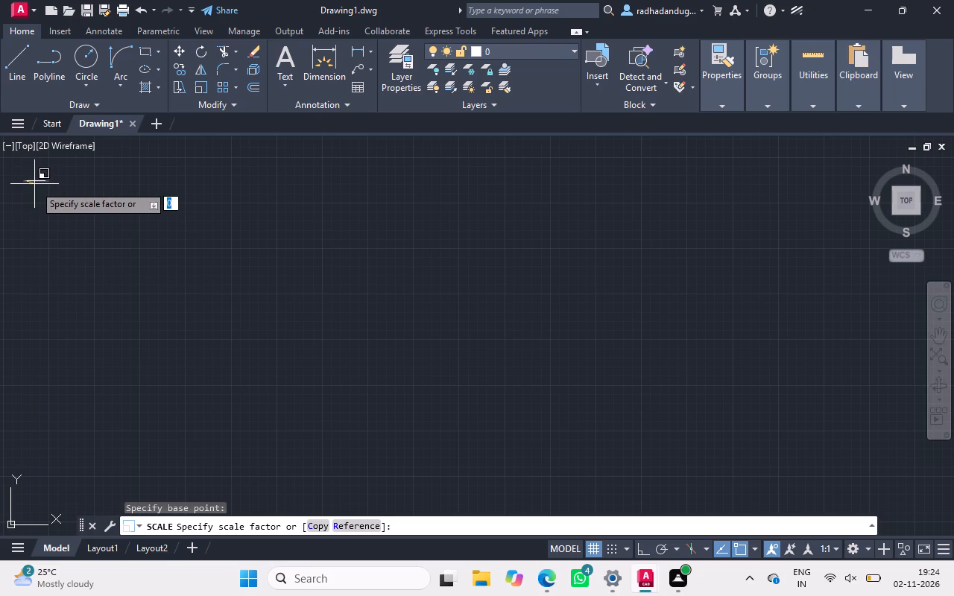
{"action": "scroll", "coordinate": [47, 206], "scroll_direction": "up", "scroll_amount": 4, "text": "ctrl"}
{"action": "scroll", "coordinate": [47, 206], "scroll_direction": "down", "scroll_amount": 1, "text": "ctrl"}
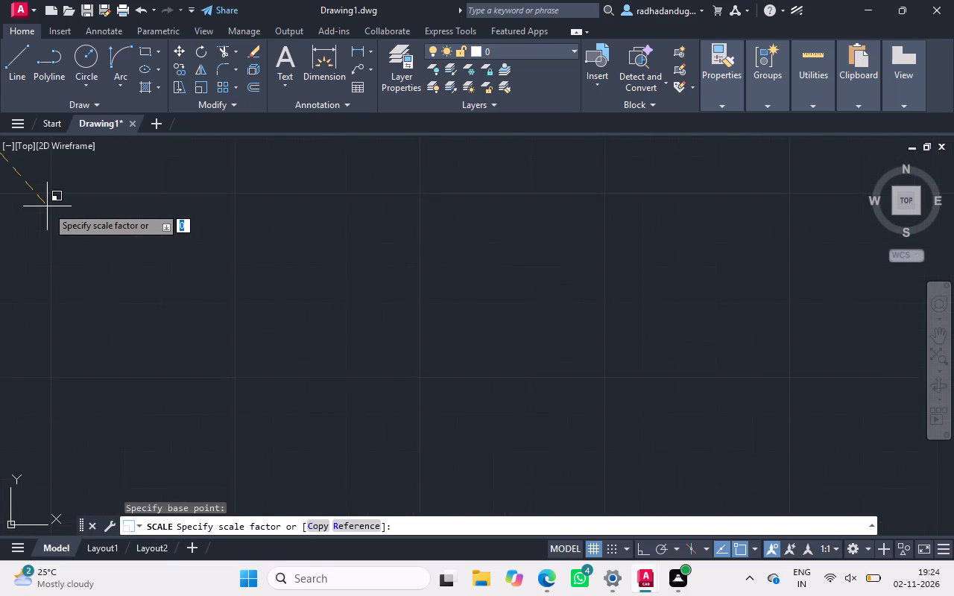
{"action": "scroll", "coordinate": [47, 206], "scroll_direction": "down", "scroll_amount": 3, "text": "ctrl"}
{"action": "scroll", "coordinate": [47, 206], "scroll_direction": "up", "scroll_amount": 3, "text": "ctrl"}
{"action": "scroll", "coordinate": [47, 206], "scroll_direction": "down", "scroll_amount": 6, "text": "ctrl"}
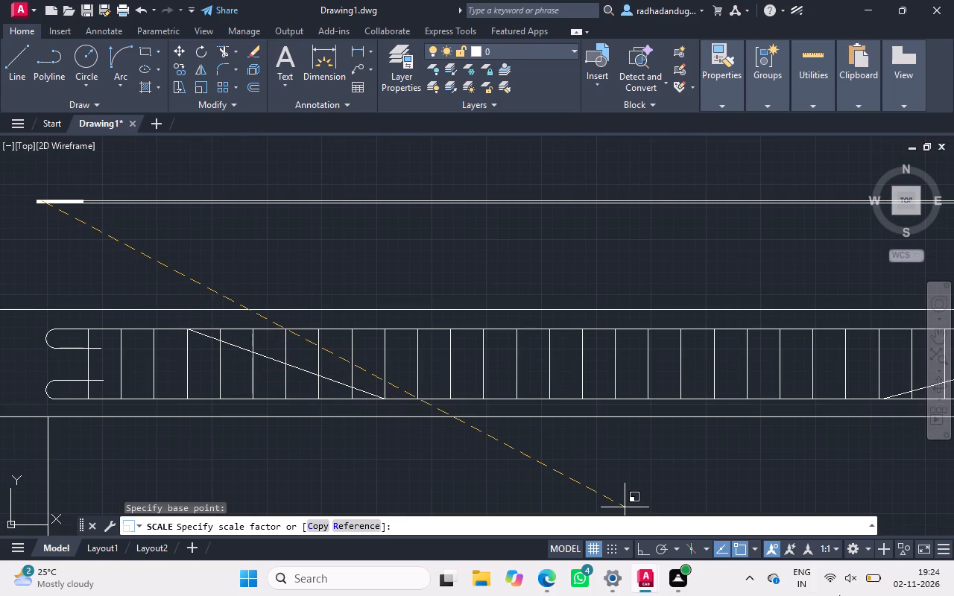
{"action": "left_click", "coordinate": [953, 595]}
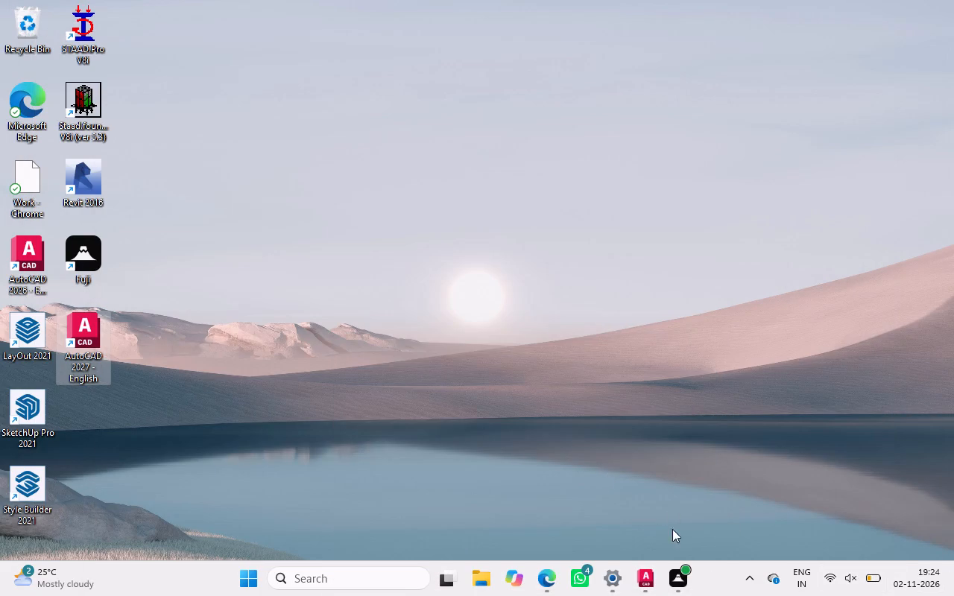
{"action": "left_click", "coordinate": [653, 578]}
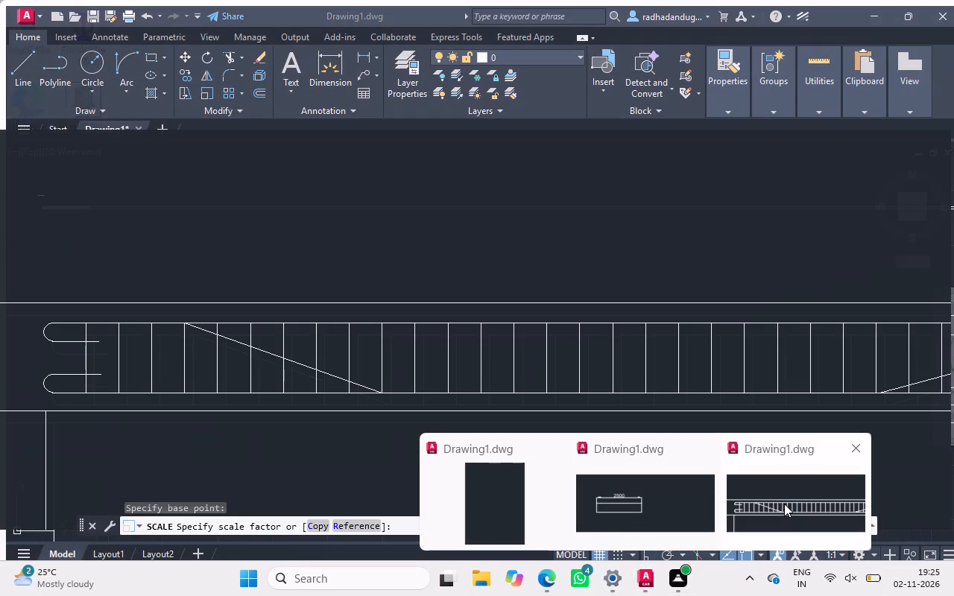
{"action": "left_click", "coordinate": [784, 504]}
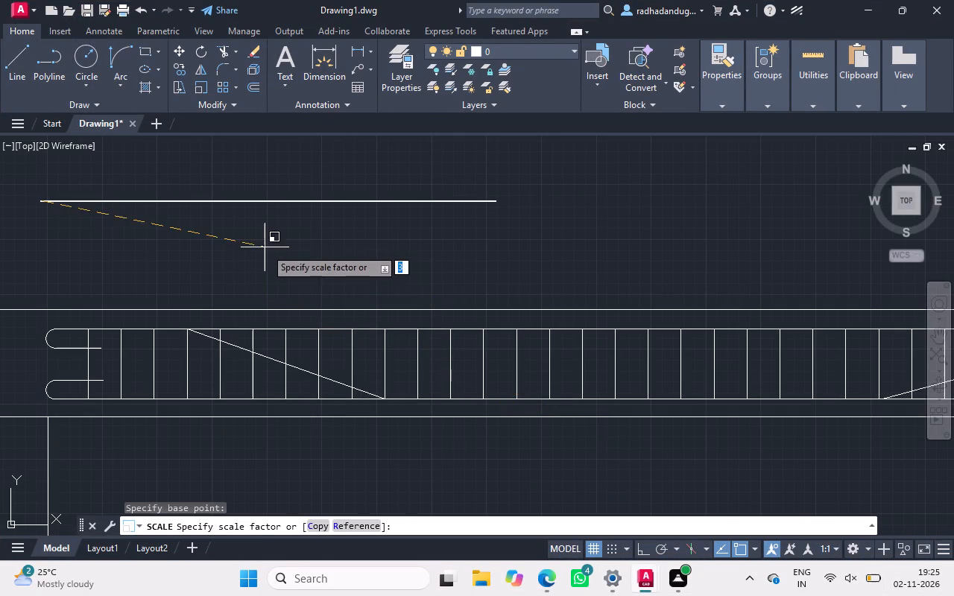
{"action": "left_click", "coordinate": [498, 433]}
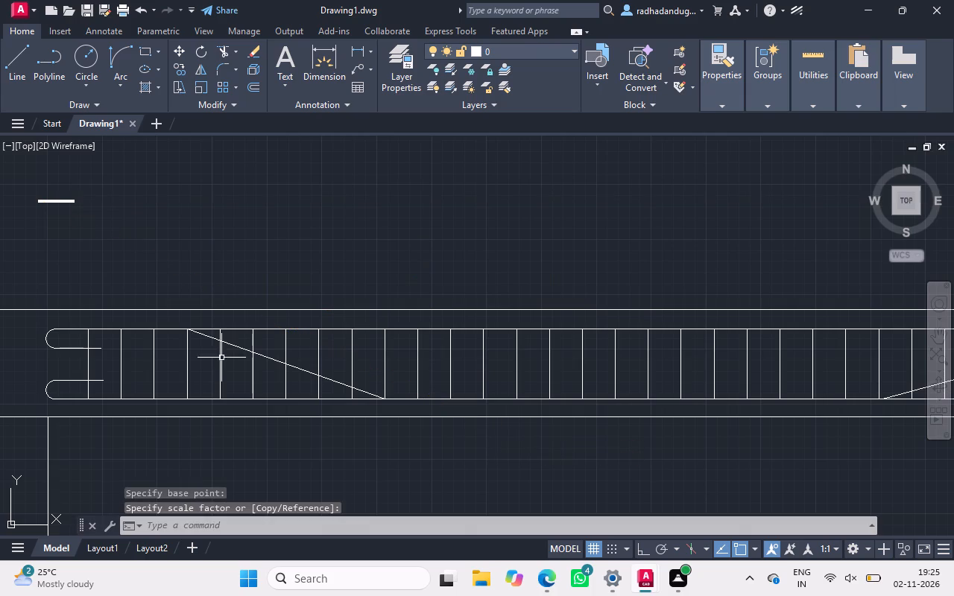
Rescale the "16MM DIA BAR ANCHOR BEAM" text freehand once more, from a base point just inside its start.
{"action": "scroll", "coordinate": [56, 209], "scroll_direction": "up", "scroll_amount": 5, "text": "ctrl"}
{"action": "scroll", "coordinate": [56, 209], "scroll_direction": "down", "scroll_amount": 4, "text": "ctrl"}
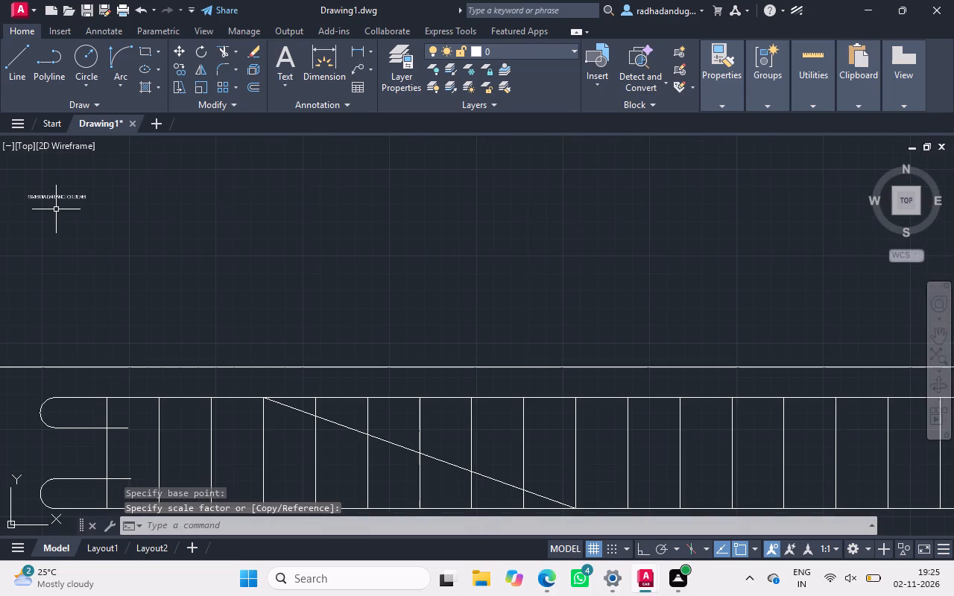
{"action": "scroll", "coordinate": [56, 209], "scroll_direction": "up", "scroll_amount": 2, "text": "ctrl"}
{"action": "scroll", "coordinate": [56, 209], "scroll_direction": "down", "scroll_amount": 1, "text": "ctrl"}
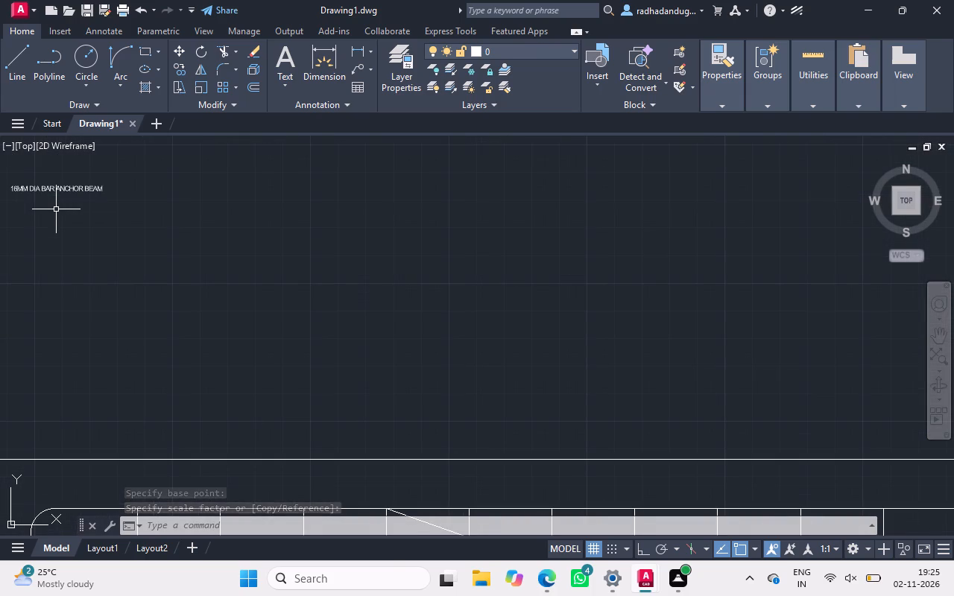
{"action": "right_click", "coordinate": [24, 188]}
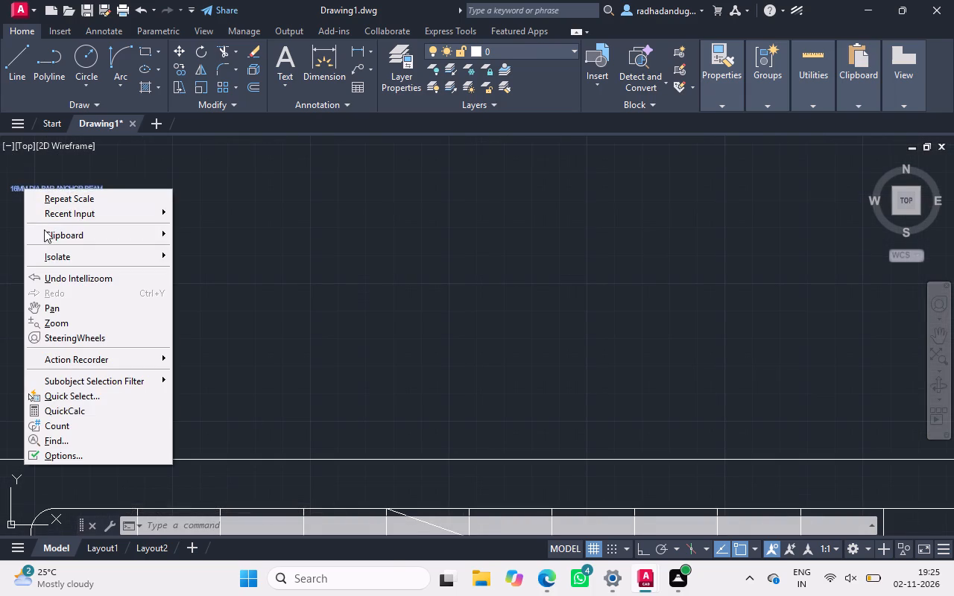
{"action": "left_click", "coordinate": [16, 178]}
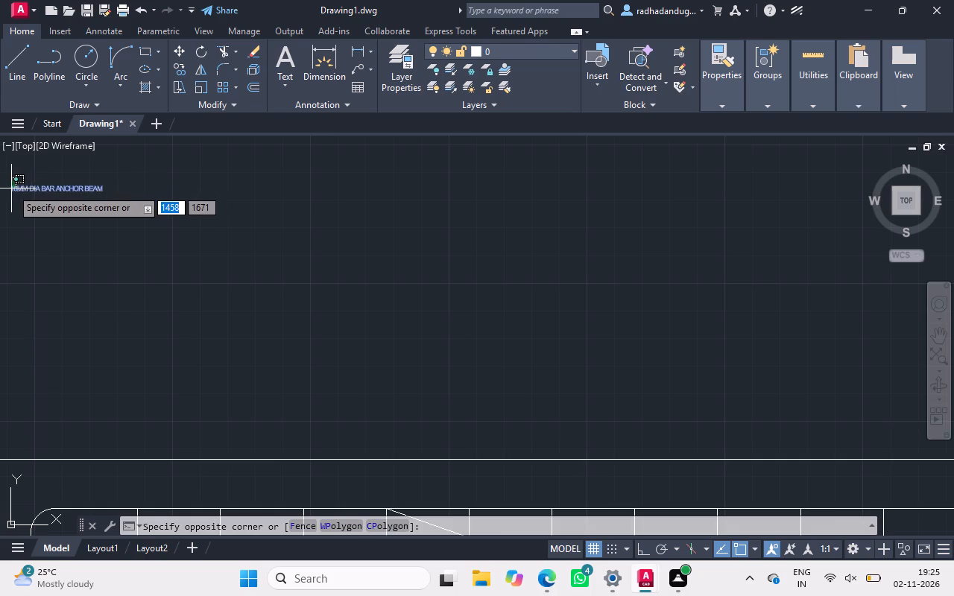
{"action": "left_click", "coordinate": [12, 190]}
{"action": "right_click", "coordinate": [12, 190]}
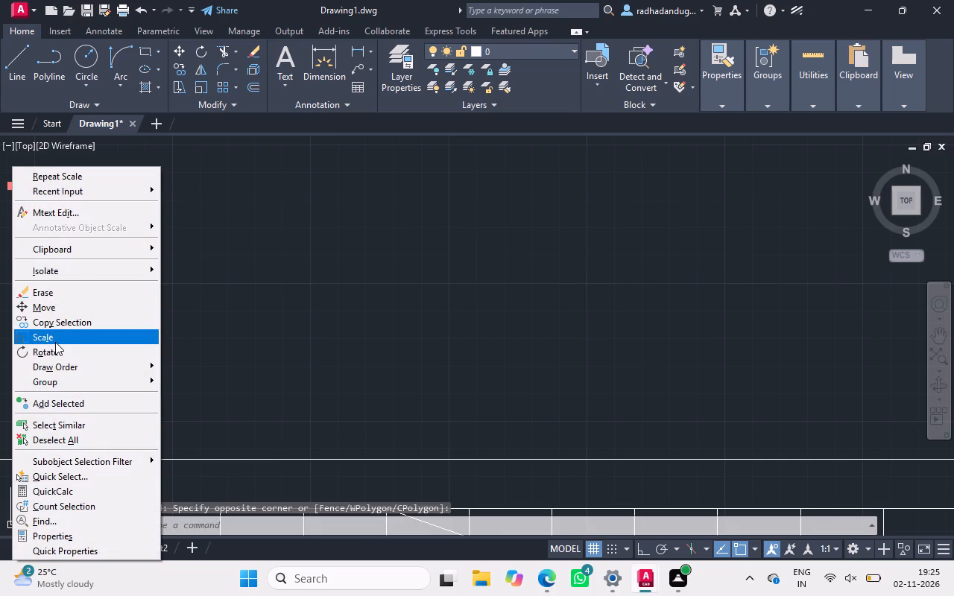
{"action": "left_click", "coordinate": [56, 342]}
{"action": "left_click", "coordinate": [17, 191]}
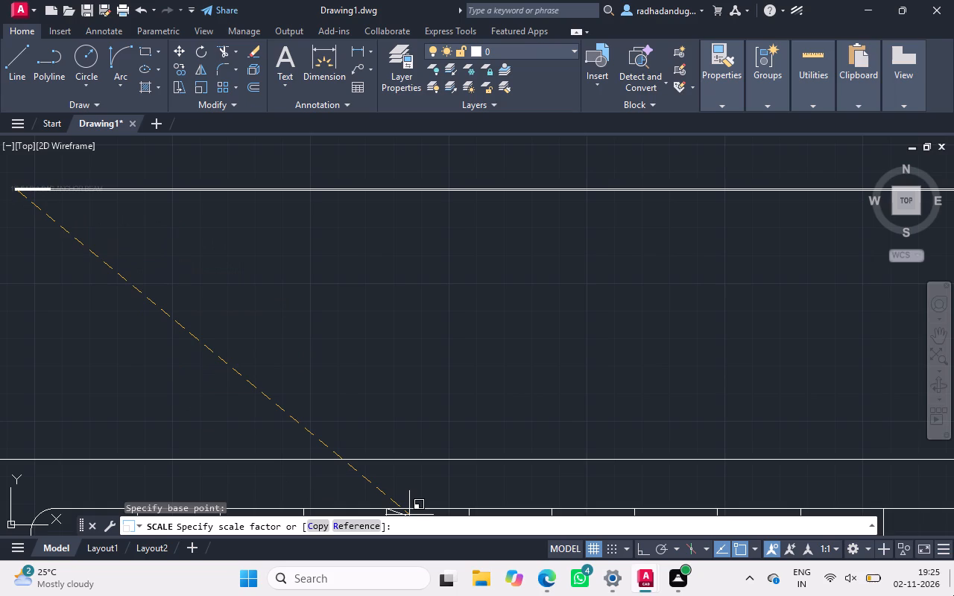
{"action": "left_click", "coordinate": [934, 472]}
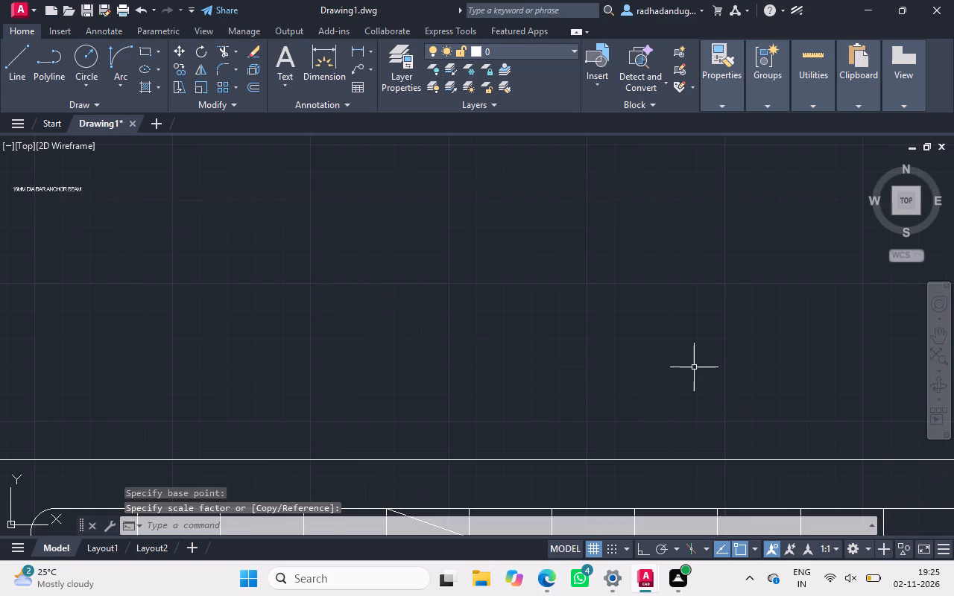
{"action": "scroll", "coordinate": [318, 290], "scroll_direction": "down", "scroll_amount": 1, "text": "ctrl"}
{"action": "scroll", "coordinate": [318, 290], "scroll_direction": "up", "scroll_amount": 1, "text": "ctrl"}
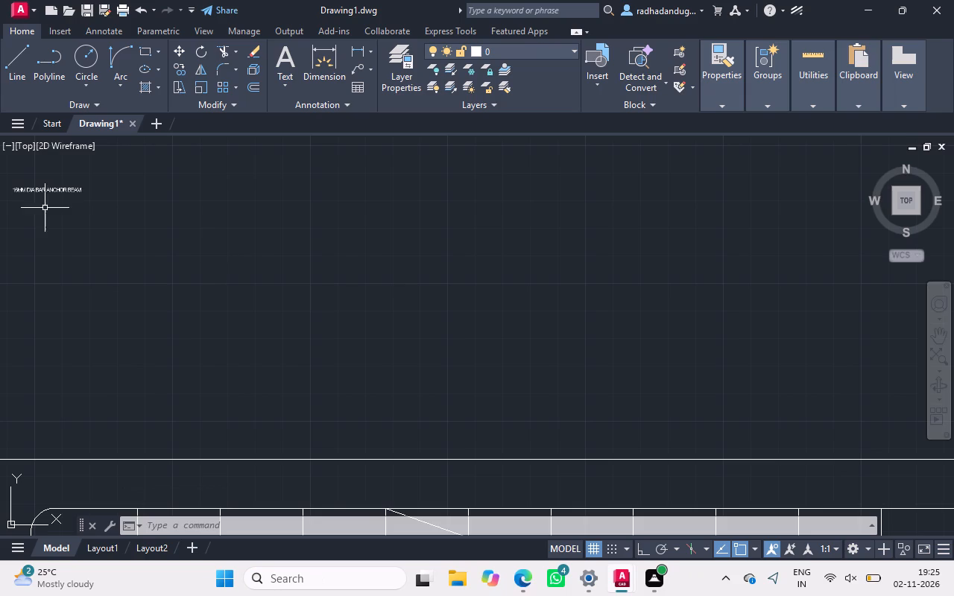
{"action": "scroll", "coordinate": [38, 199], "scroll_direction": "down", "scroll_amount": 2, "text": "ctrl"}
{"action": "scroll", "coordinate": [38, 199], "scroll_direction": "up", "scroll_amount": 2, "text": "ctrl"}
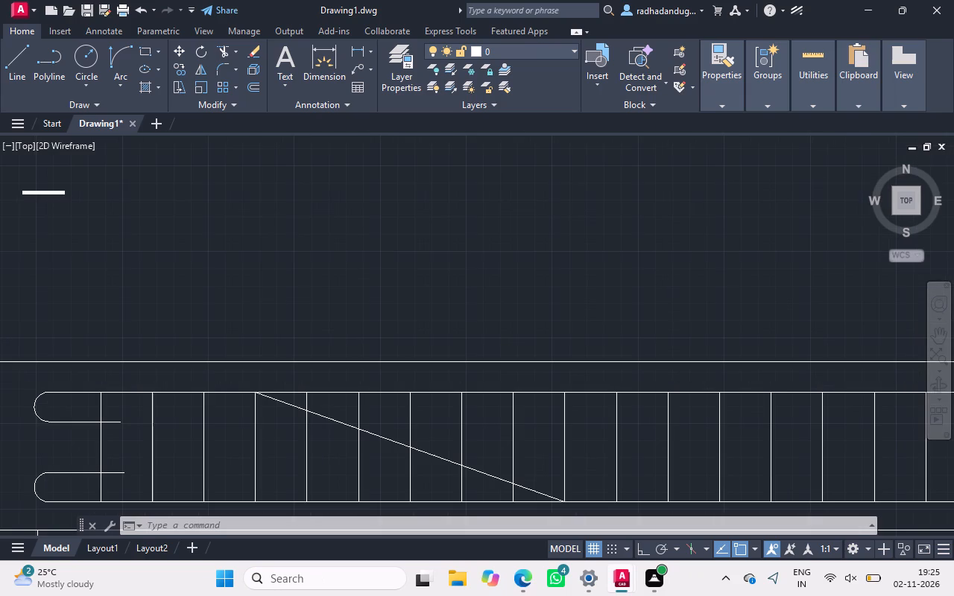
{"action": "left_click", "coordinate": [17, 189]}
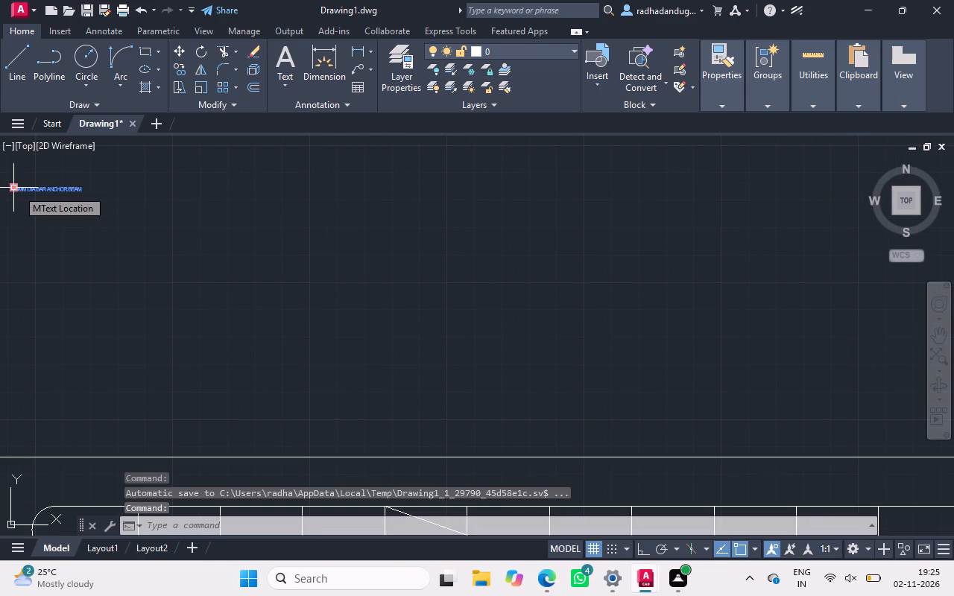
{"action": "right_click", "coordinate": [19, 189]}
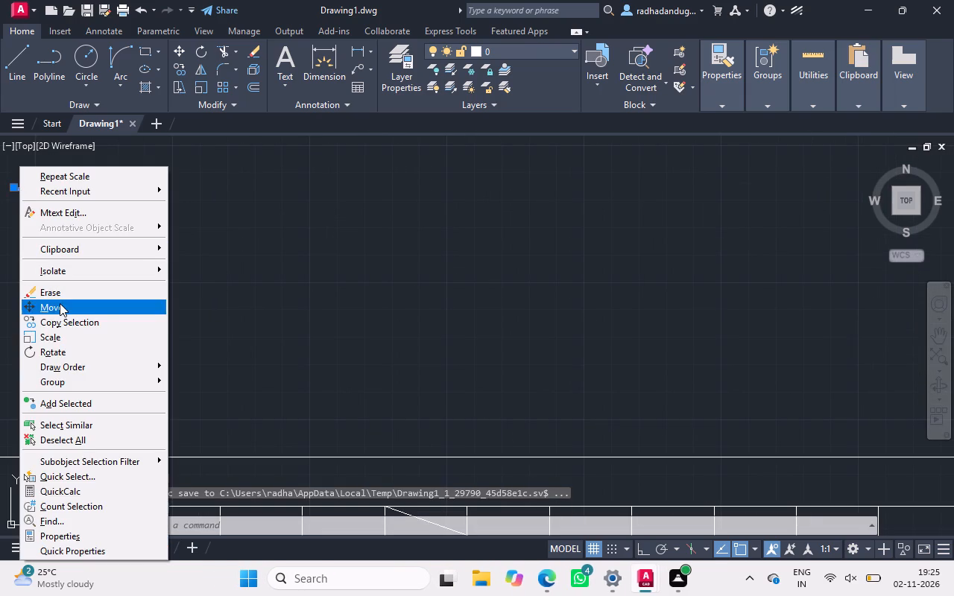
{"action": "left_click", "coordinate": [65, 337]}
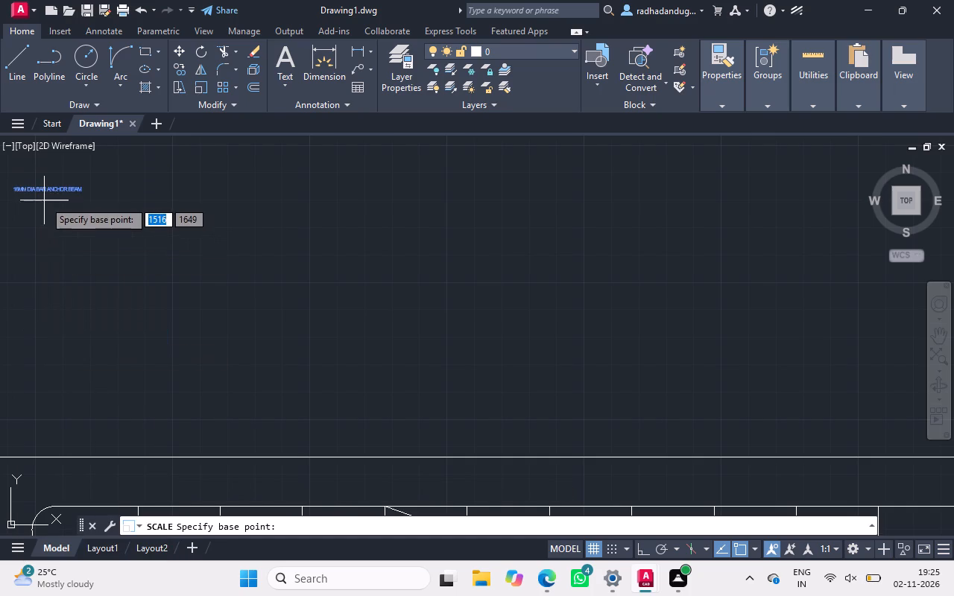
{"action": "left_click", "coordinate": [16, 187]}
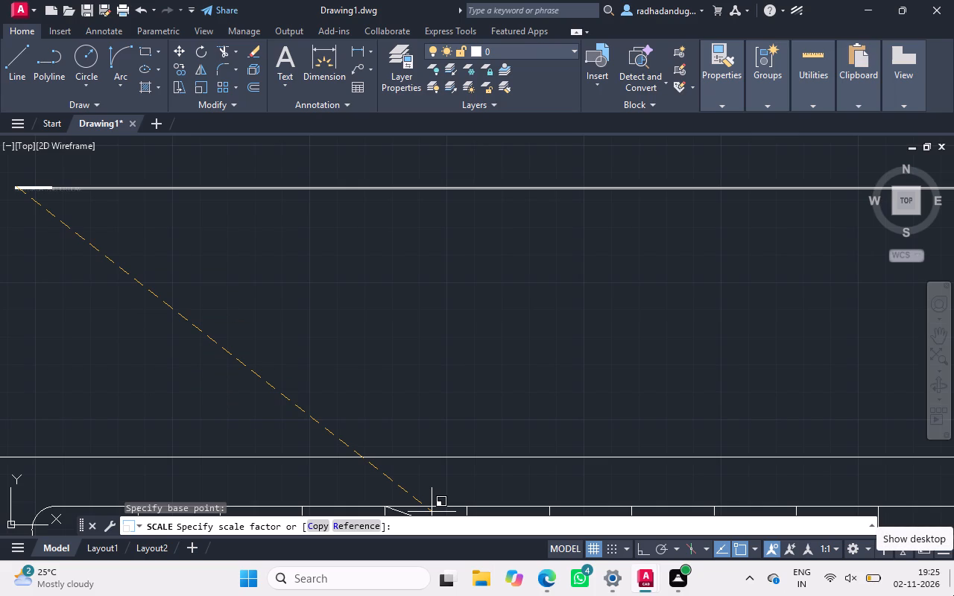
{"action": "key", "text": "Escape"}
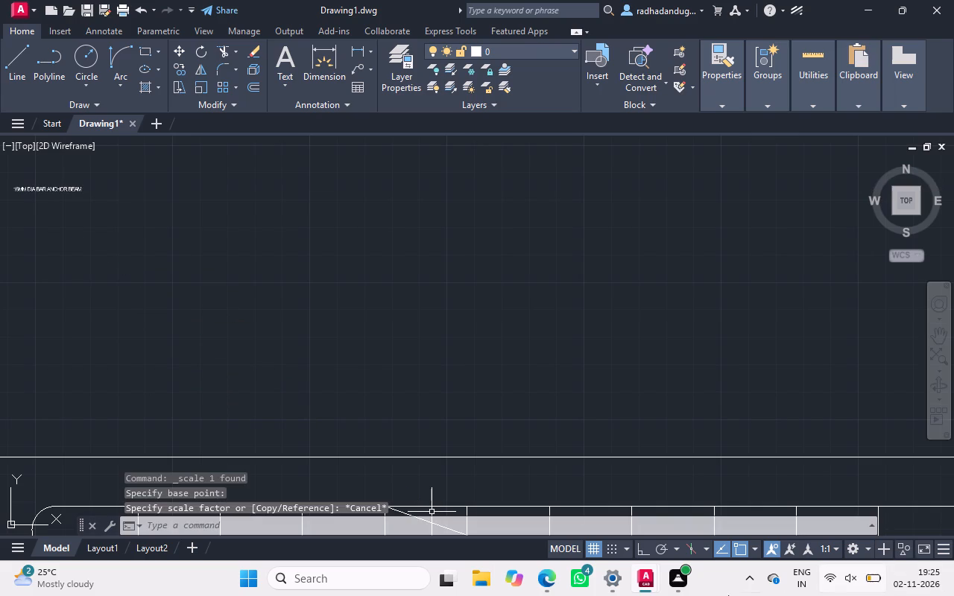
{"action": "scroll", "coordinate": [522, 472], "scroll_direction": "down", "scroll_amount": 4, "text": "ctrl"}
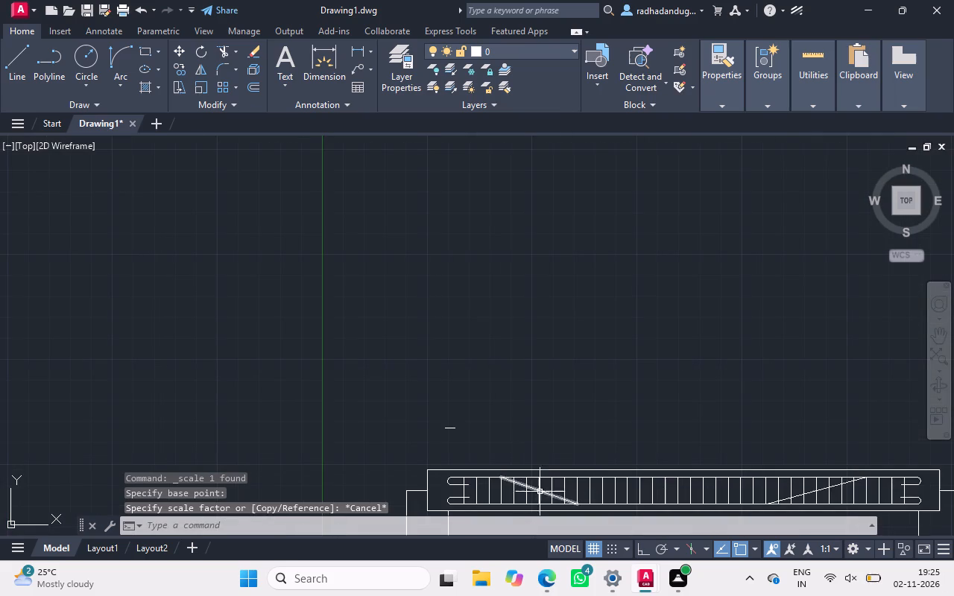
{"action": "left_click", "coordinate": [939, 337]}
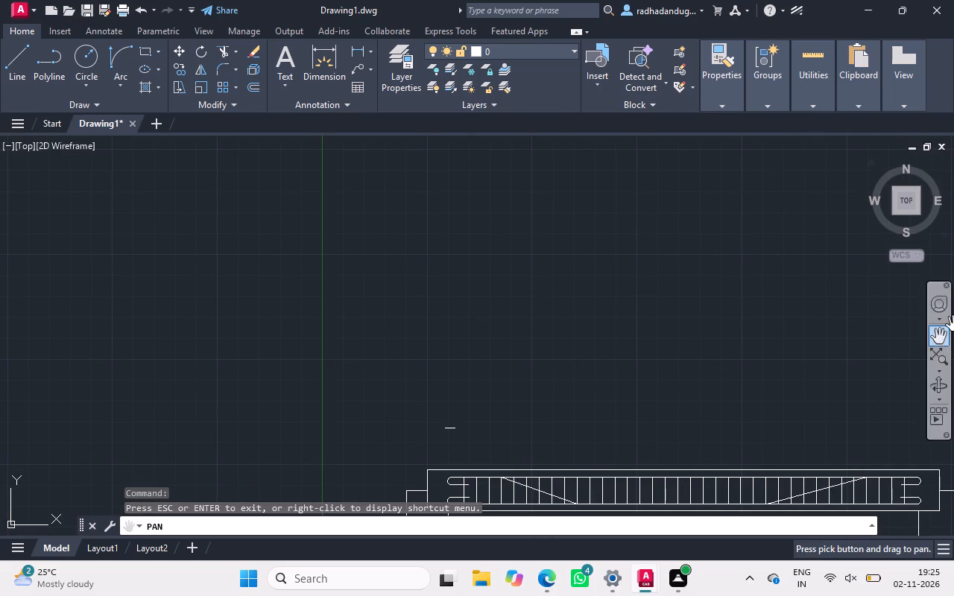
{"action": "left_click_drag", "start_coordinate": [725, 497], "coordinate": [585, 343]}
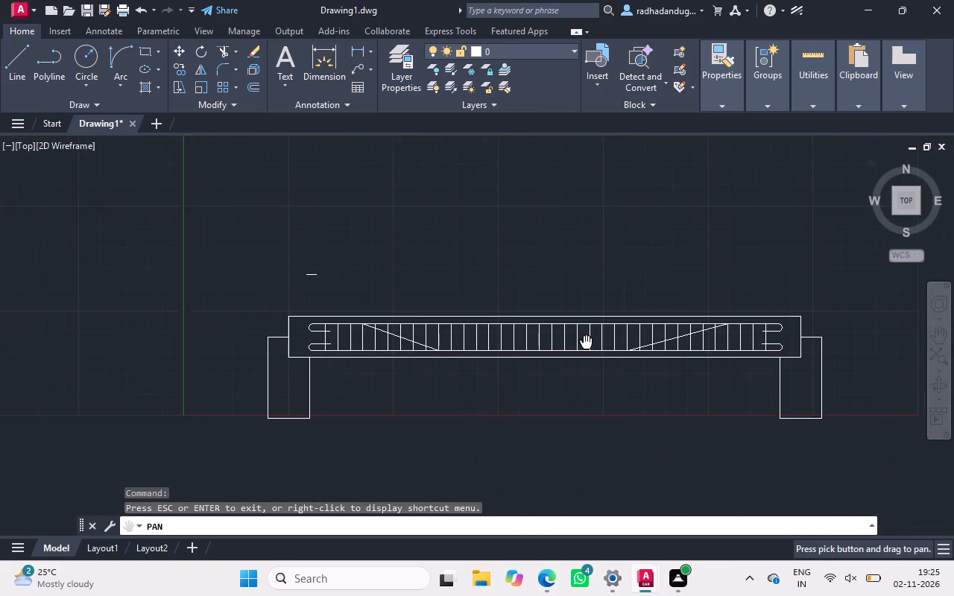
Add the single-line text "16 MM DIA ANCHOR BEAM 2 NOS" above the beam's left end, picking its height and an upward rotation freehand.
{"action": "left_click_drag", "start_coordinate": [585, 343], "coordinate": [569, 334]}
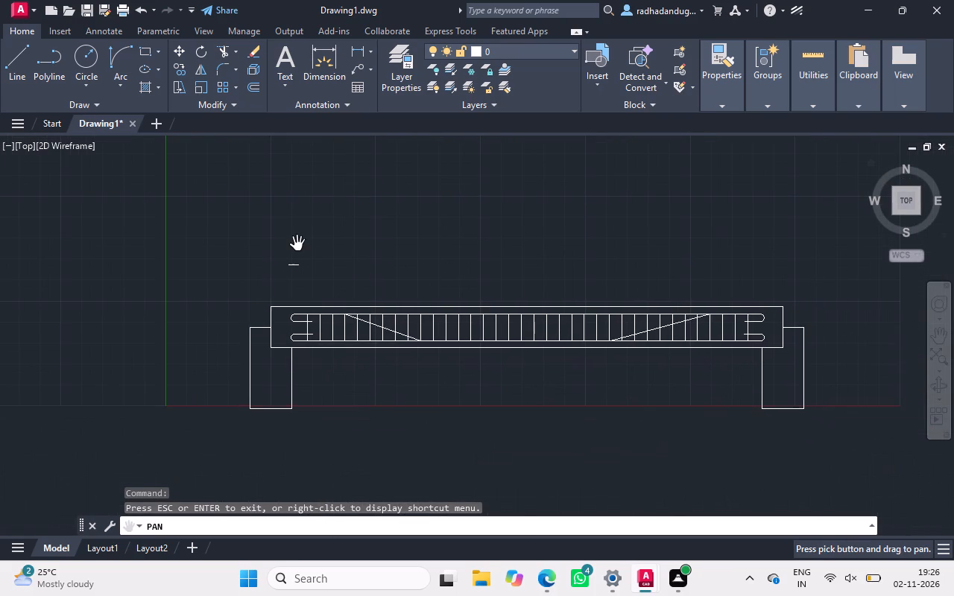
{"action": "left_click", "coordinate": [290, 53]}
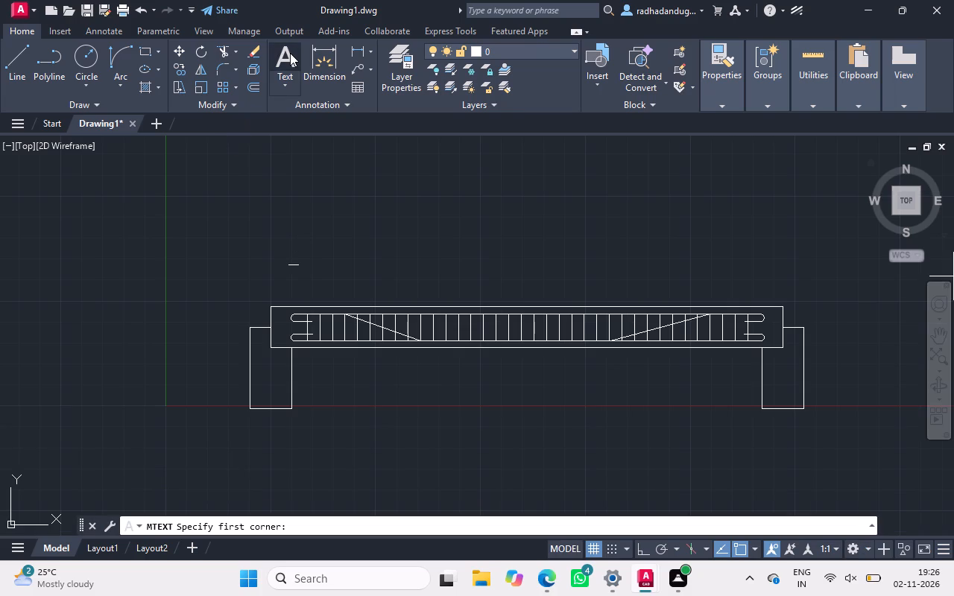
{"action": "left_click", "coordinate": [277, 85]}
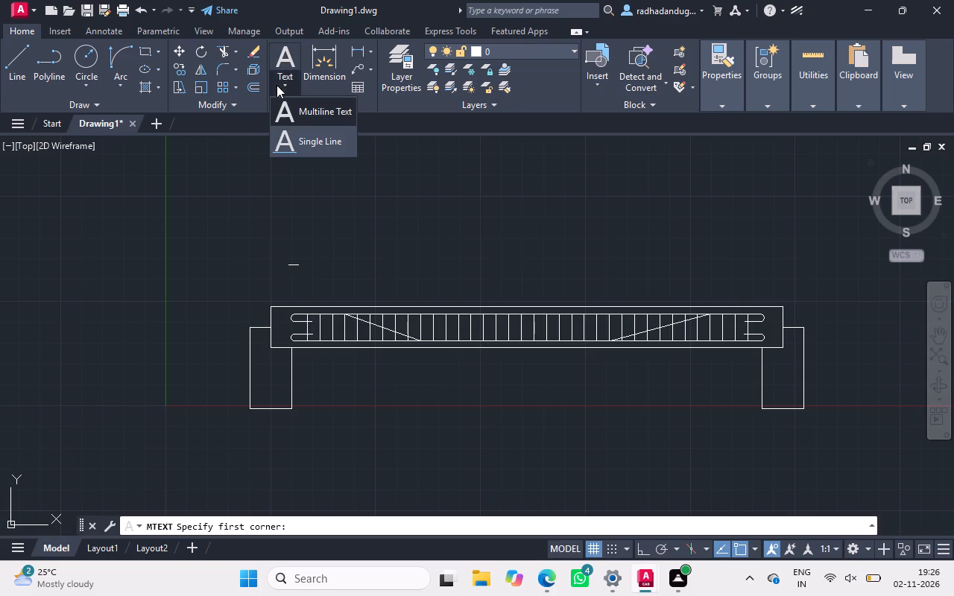
{"action": "left_click", "coordinate": [310, 135]}
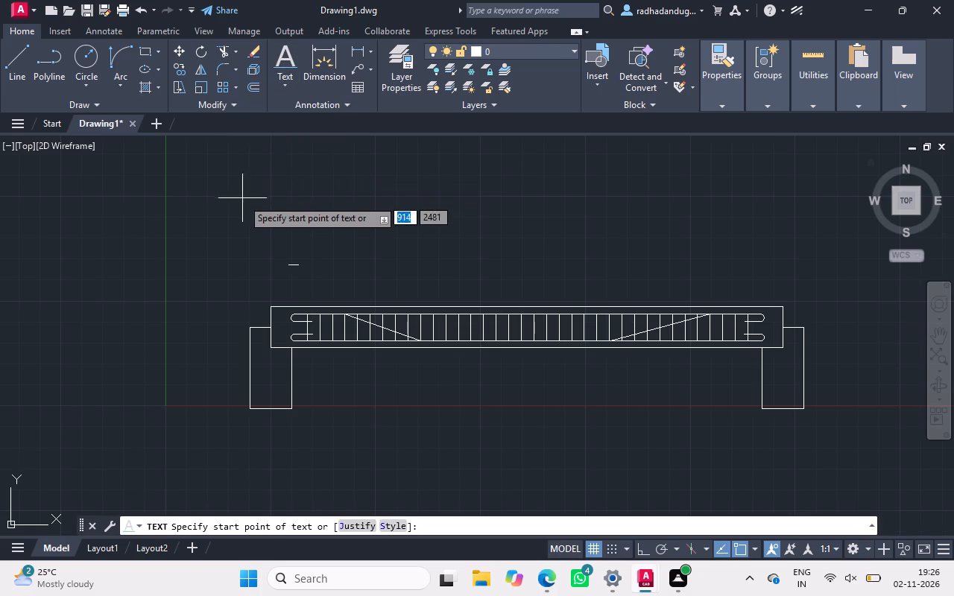
{"action": "left_click", "coordinate": [267, 241]}
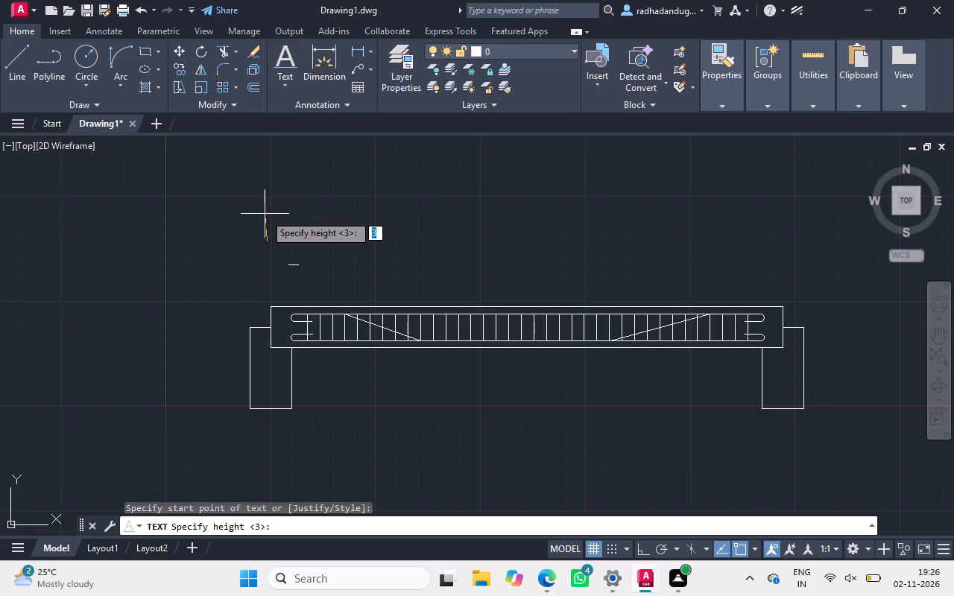
{"action": "left_click", "coordinate": [268, 214]}
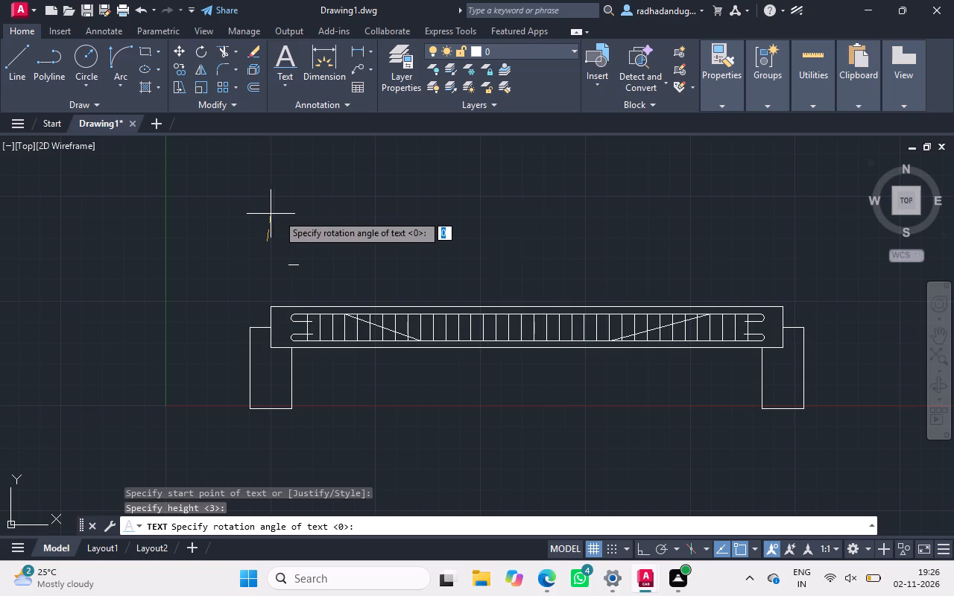
{"action": "left_click", "coordinate": [265, 222]}
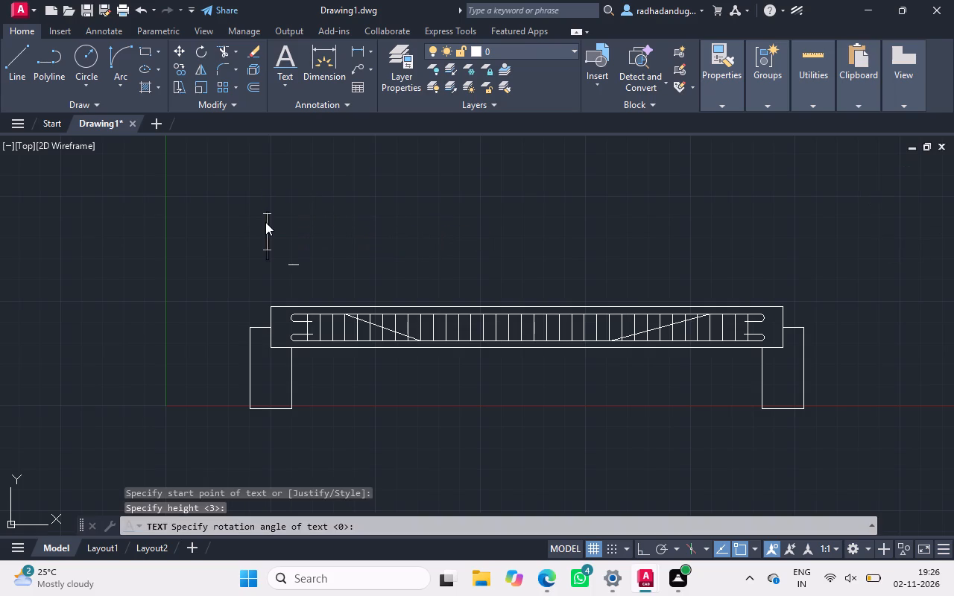
{"action": "type", "text": "15"}
{"action": "key", "text": "BackSpace"}
{"action": "type", "text": "6 MM"}
{"action": "key", "text": "space"}
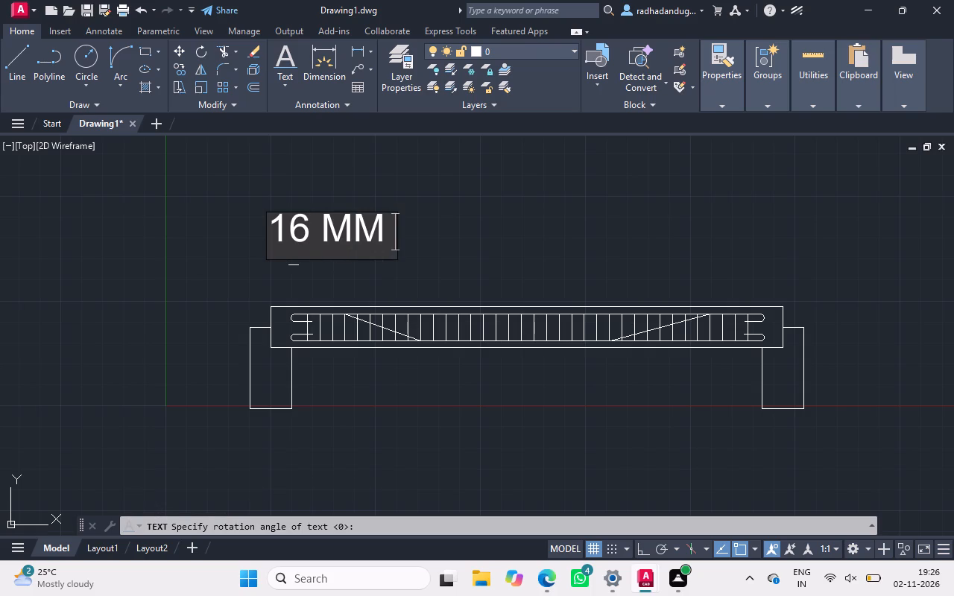
{"action": "type", "text": "DIA"}
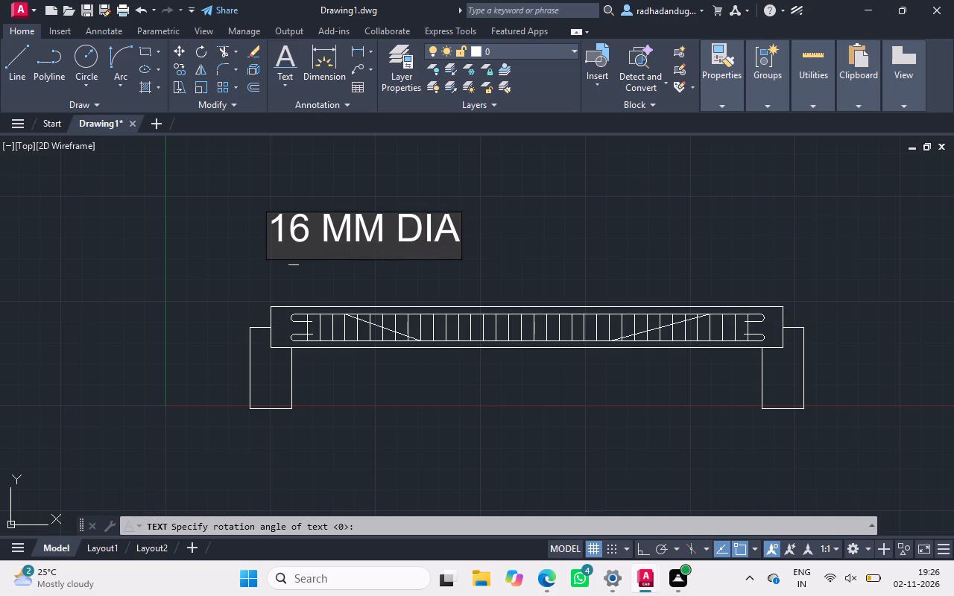
{"action": "key", "text": "space"}
{"action": "type", "text": "BEAM"}
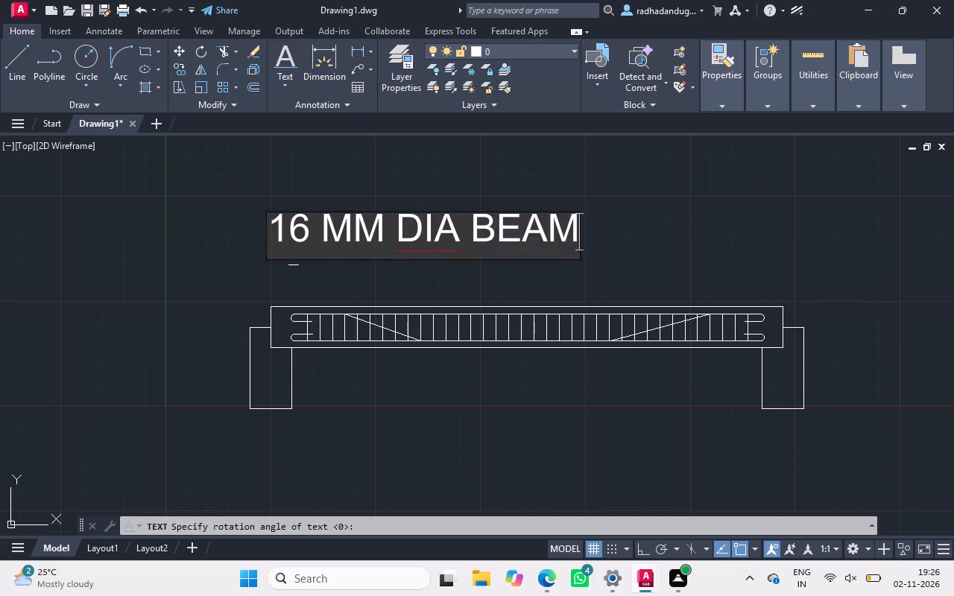
{"action": "key", "text": "space"}
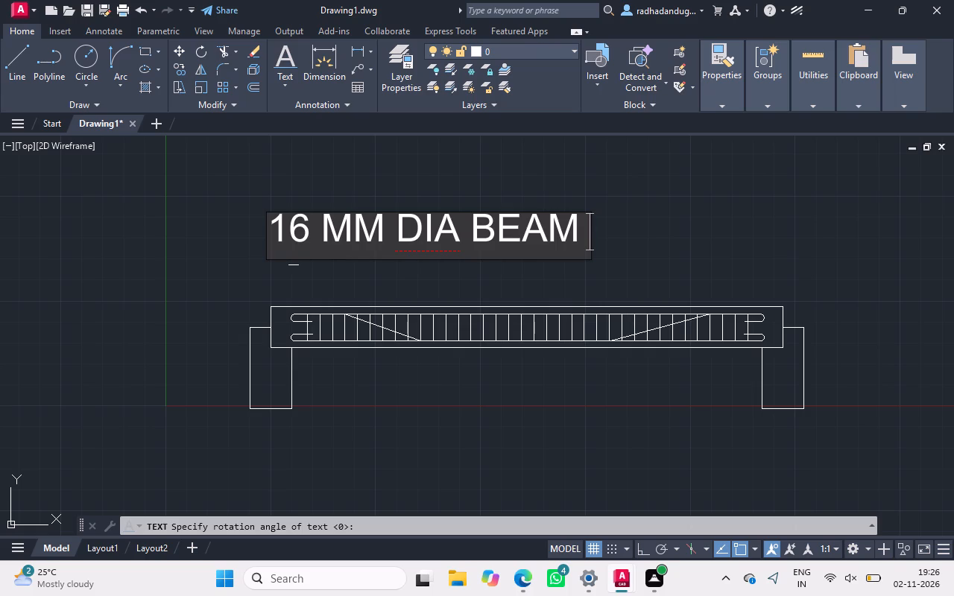
{"action": "key", "text": "BackSpace"}
{"action": "key", "text": "BackSpace"}
{"action": "key", "text": "BackSpace"}
{"action": "key", "text": "BackSpace"}
{"action": "key", "text": "BackSpace"}
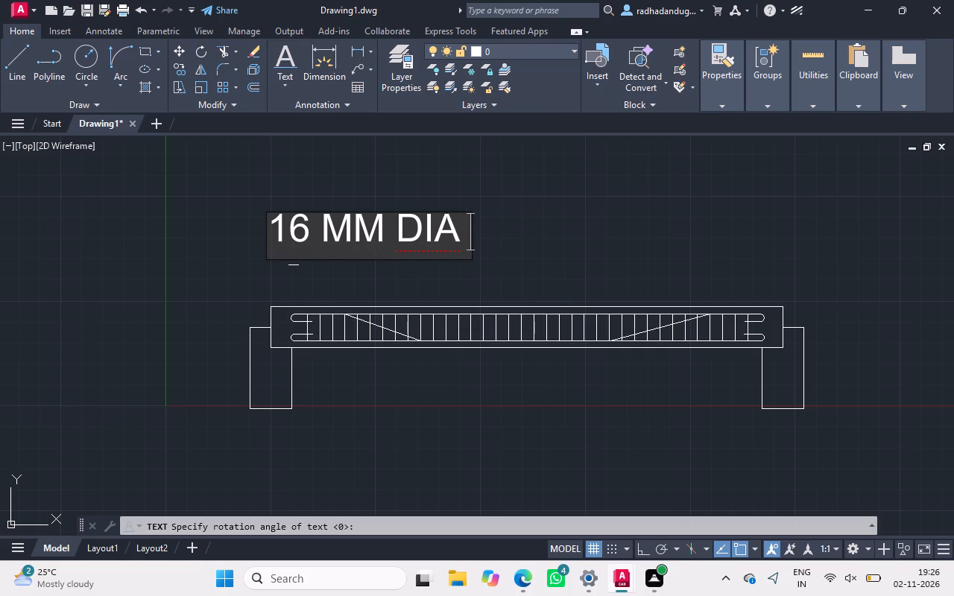
{"action": "type", "text": "ANCHOR N"}
{"action": "key", "text": "BackSpace"}
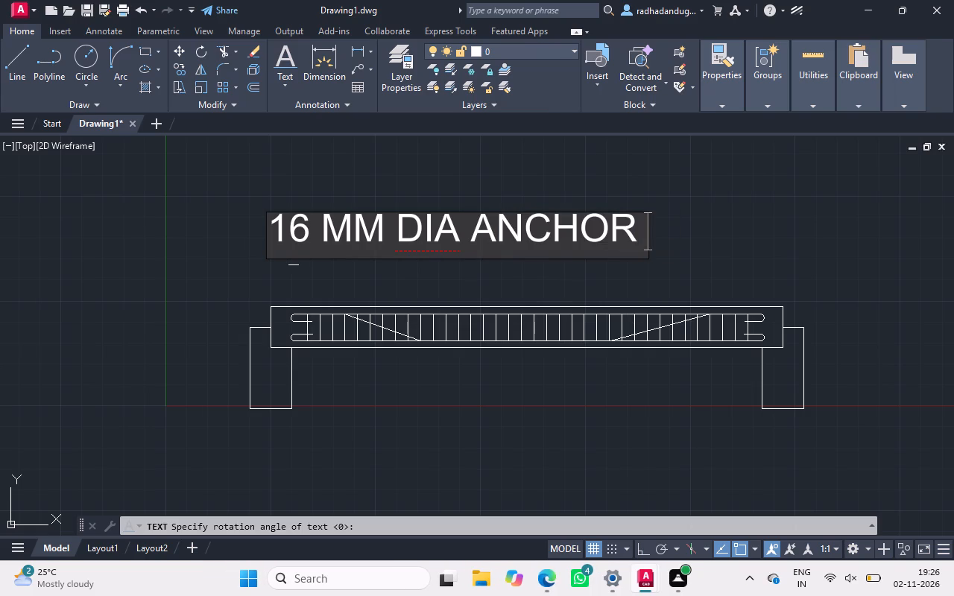
{"action": "type", "text": "BEAM"}
{"action": "key", "text": "space"}
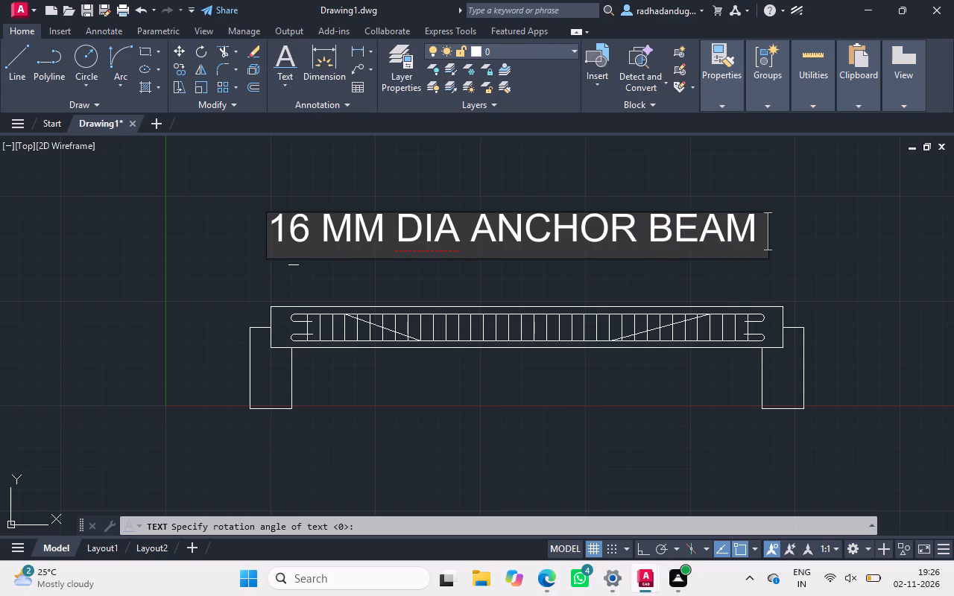
{"action": "type", "text": "2 NO"}
{"action": "key", "text": "s"}
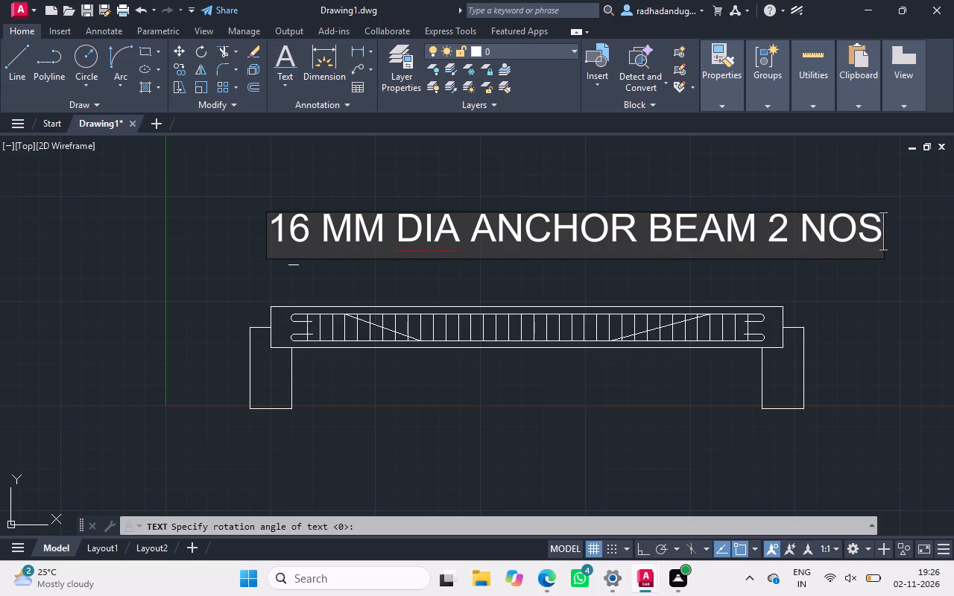
{"action": "left_click", "coordinate": [464, 402]}
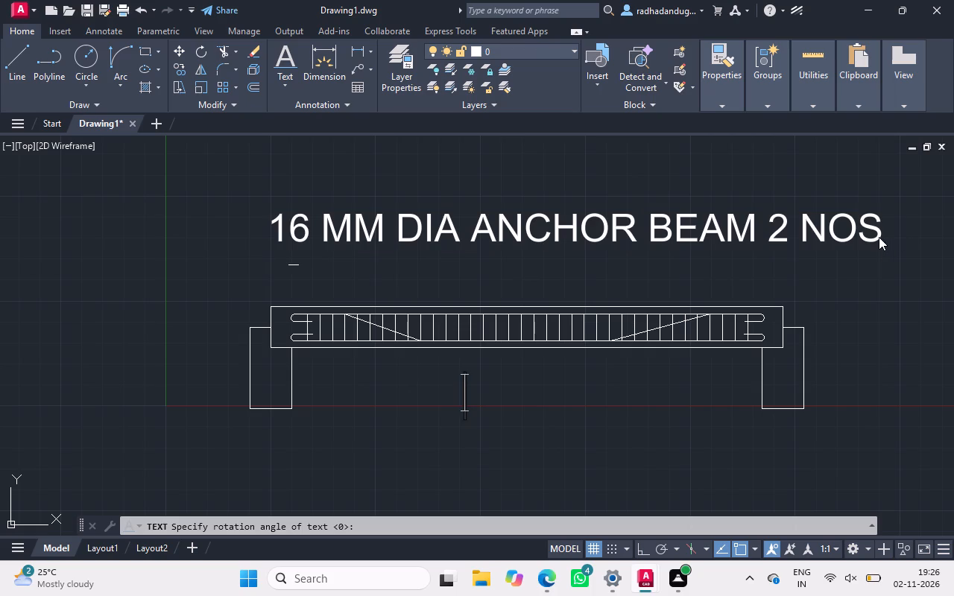
{"action": "left_click", "coordinate": [296, 263]}
{"action": "key", "text": "Delete"}
{"action": "left_click", "coordinate": [551, 284]}
{"action": "key", "text": "Escape"}
{"action": "key", "text": "Escape"}
Rotate the "16 MM DIA ANCHOR BEAM 2 NOS" text freehand about its start so it runs roughly horizontally above the beam.
{"action": "scroll", "coordinate": [300, 206], "scroll_direction": "down", "scroll_amount": 1, "text": "ctrl"}
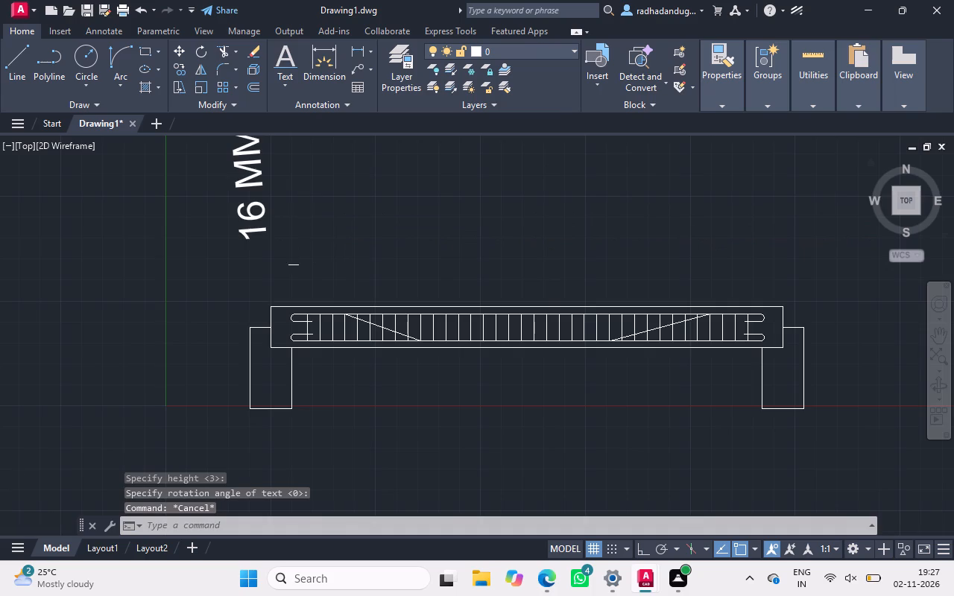
{"action": "scroll", "coordinate": [300, 206], "scroll_direction": "down", "scroll_amount": 2, "text": "ctrl"}
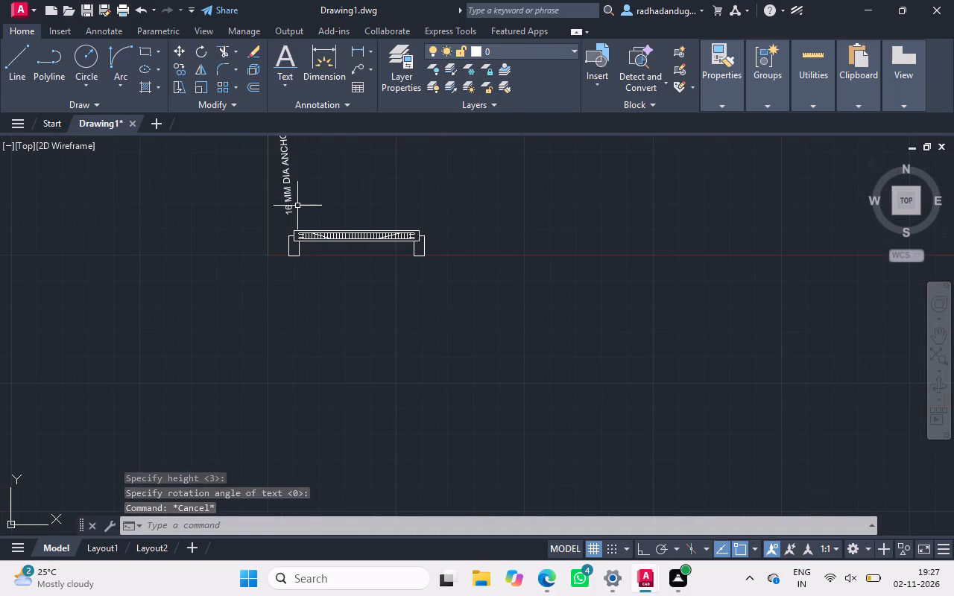
{"action": "left_click", "coordinate": [289, 209]}
{"action": "right_click", "coordinate": [289, 209]}
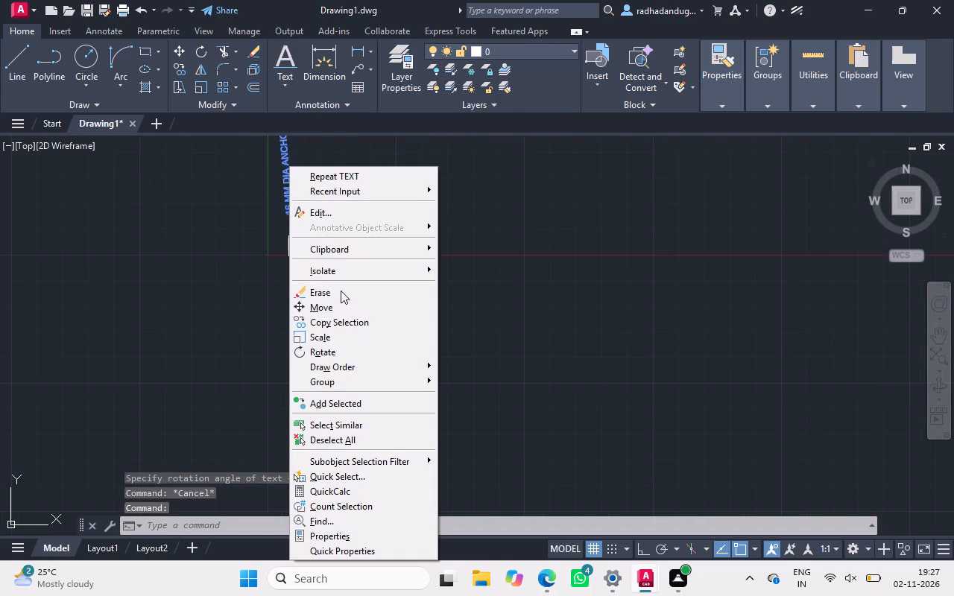
{"action": "left_click", "coordinate": [351, 356]}
{"action": "left_click_drag", "start_coordinate": [288, 210], "coordinate": [279, 357]}
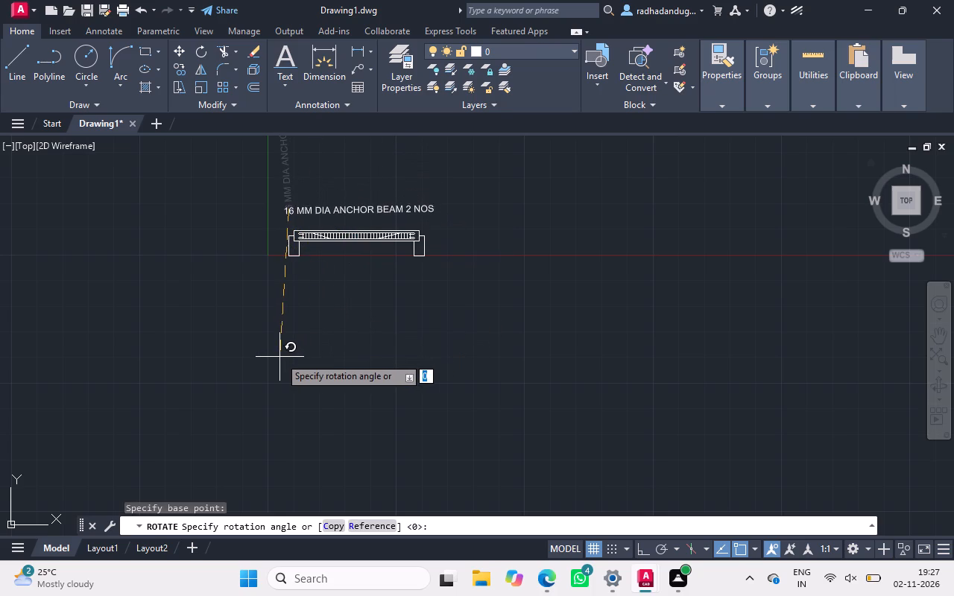
{"action": "left_click_drag", "start_coordinate": [279, 357], "coordinate": [276, 357]}
{"action": "left_click", "coordinate": [276, 357]}
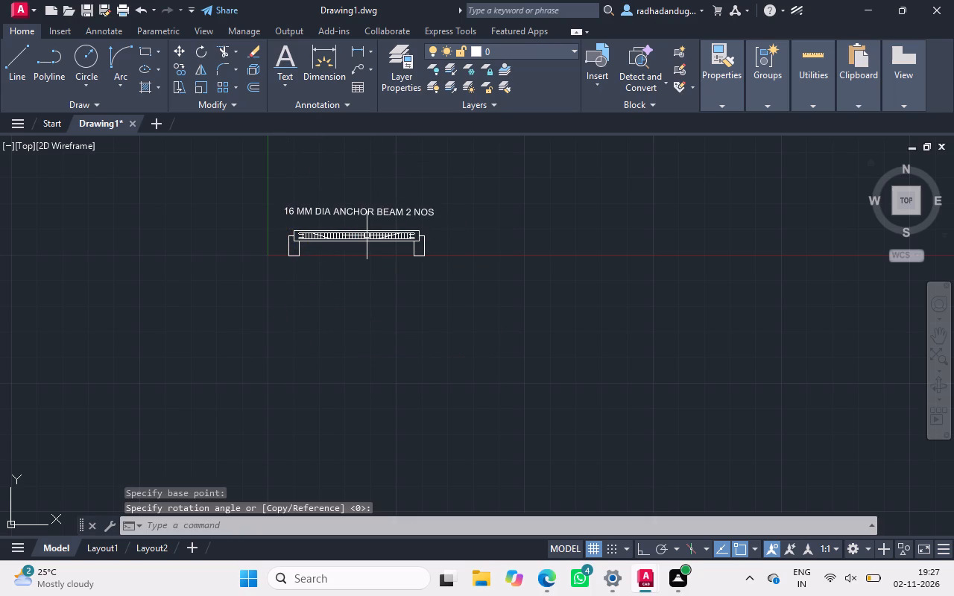
Erase the tiny earlier multiline label between the new text and the beam's left end.
{"action": "scroll", "coordinate": [289, 214], "scroll_direction": "up", "scroll_amount": 3, "text": "ctrl"}
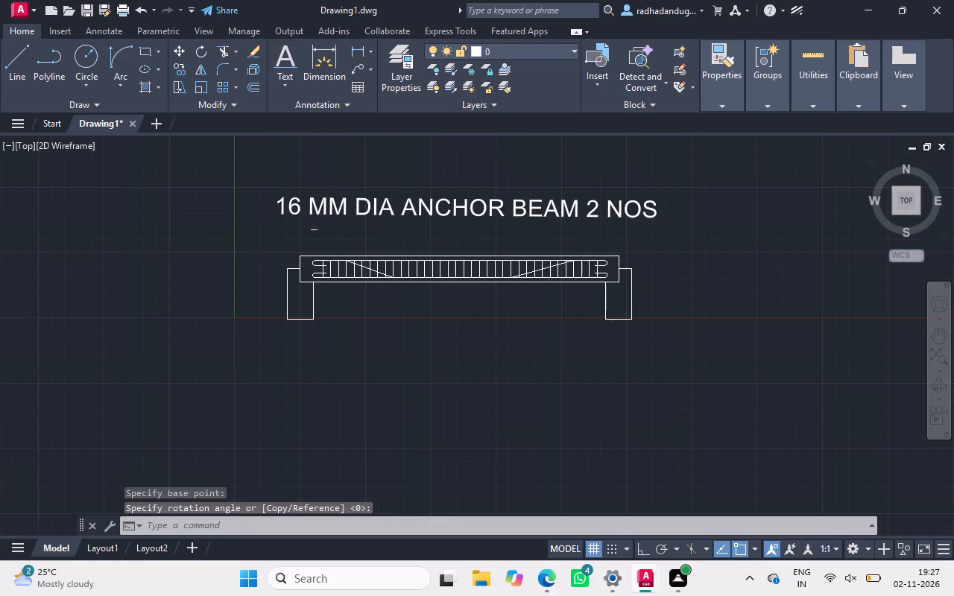
{"action": "left_click", "coordinate": [332, 239]}
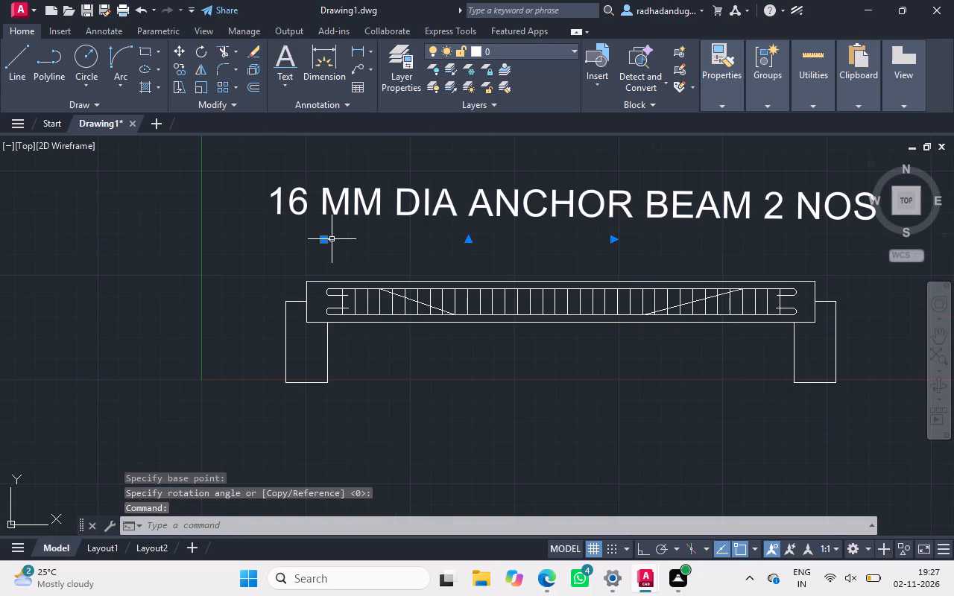
{"action": "key", "text": "Delete"}
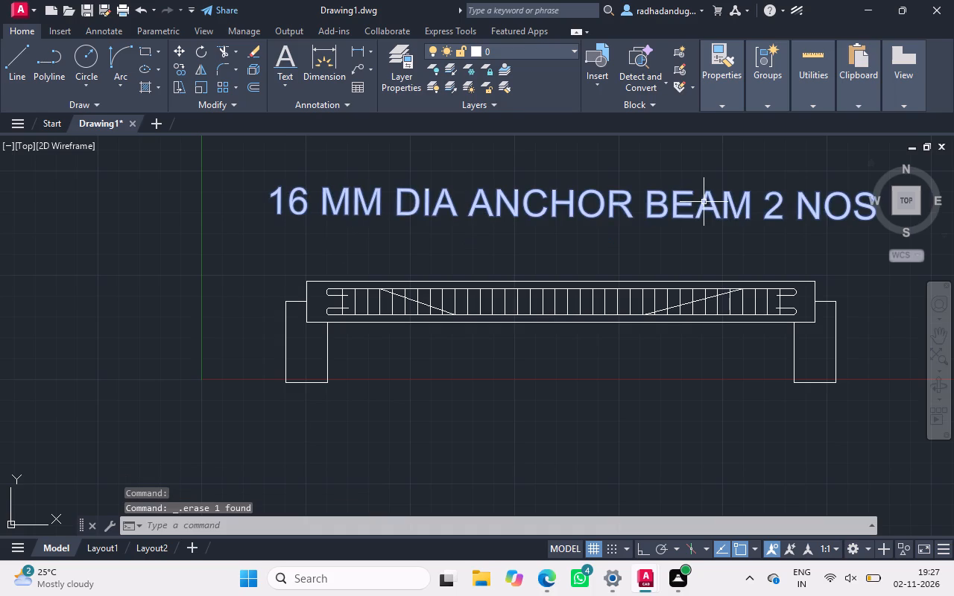
Scale down the "16 MM DIA ANCHOR BEAM 2 NOS" text freehand to roughly a quarter size, from a base point at its start.
{"action": "right_click", "coordinate": [663, 212]}
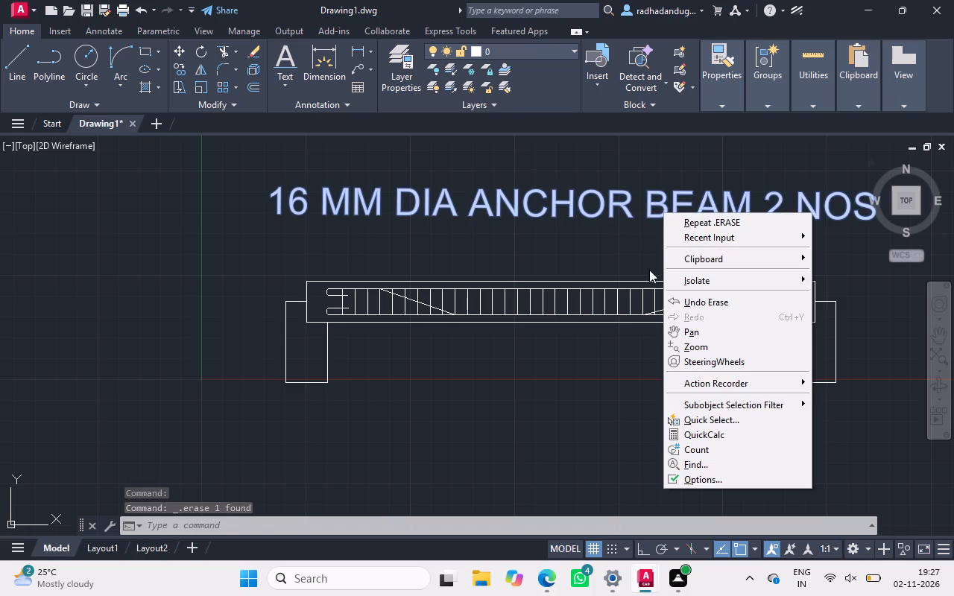
{"action": "left_click", "coordinate": [543, 203]}
{"action": "scroll", "coordinate": [543, 203], "scroll_direction": "down", "scroll_amount": 1, "text": "ctrl"}
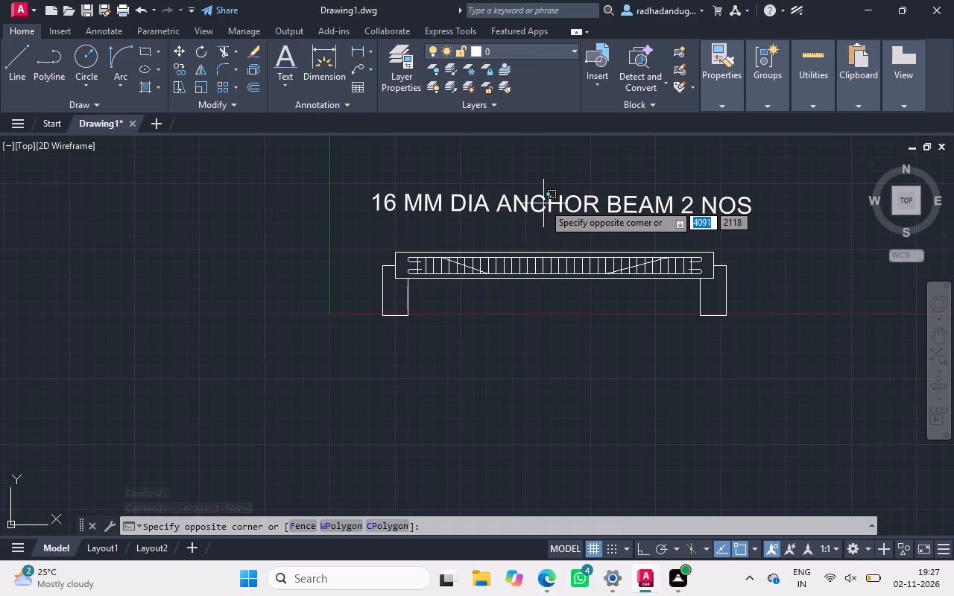
{"action": "left_click", "coordinate": [389, 205]}
{"action": "right_click", "coordinate": [389, 205]}
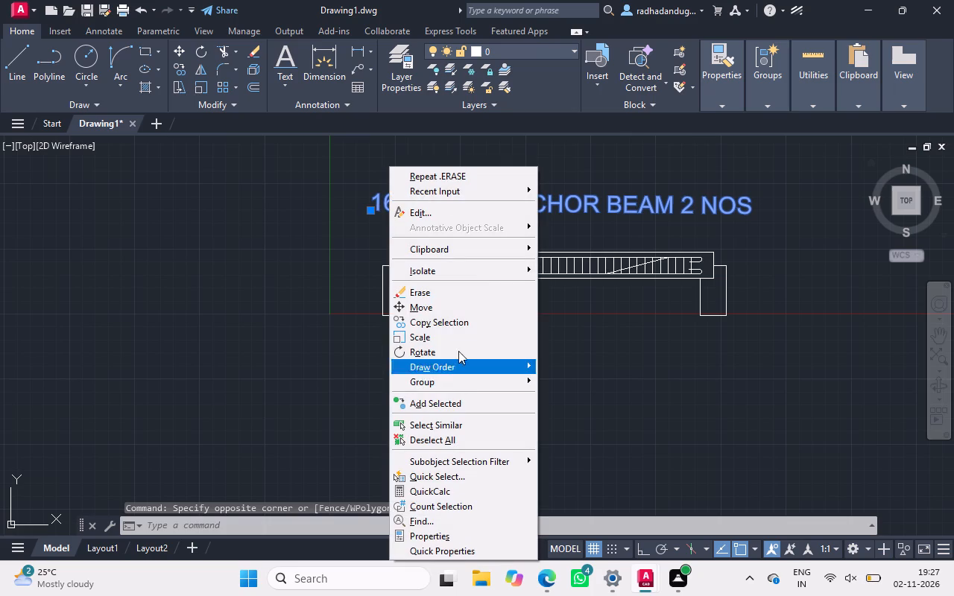
{"action": "left_click", "coordinate": [463, 342]}
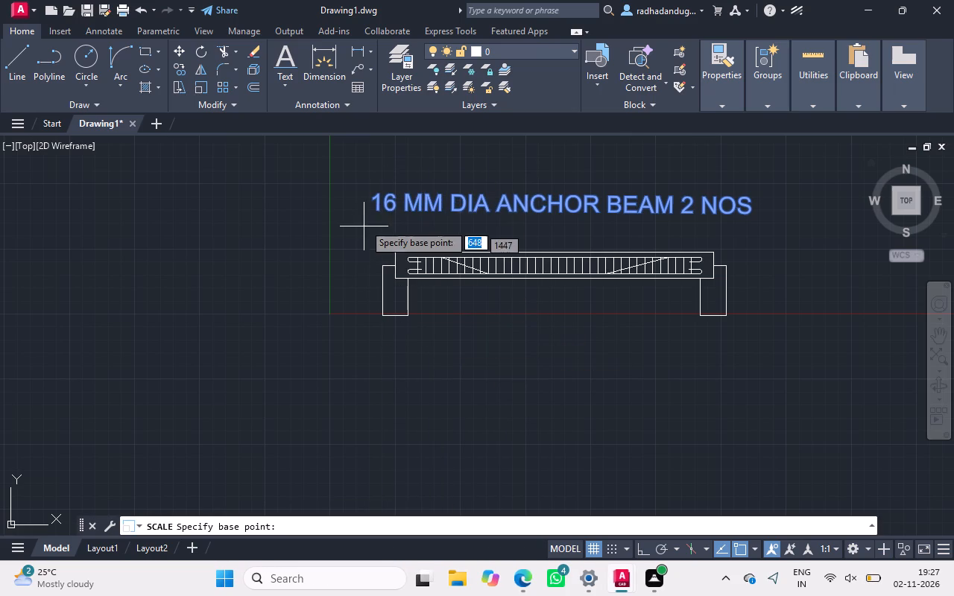
{"action": "left_click", "coordinate": [376, 194]}
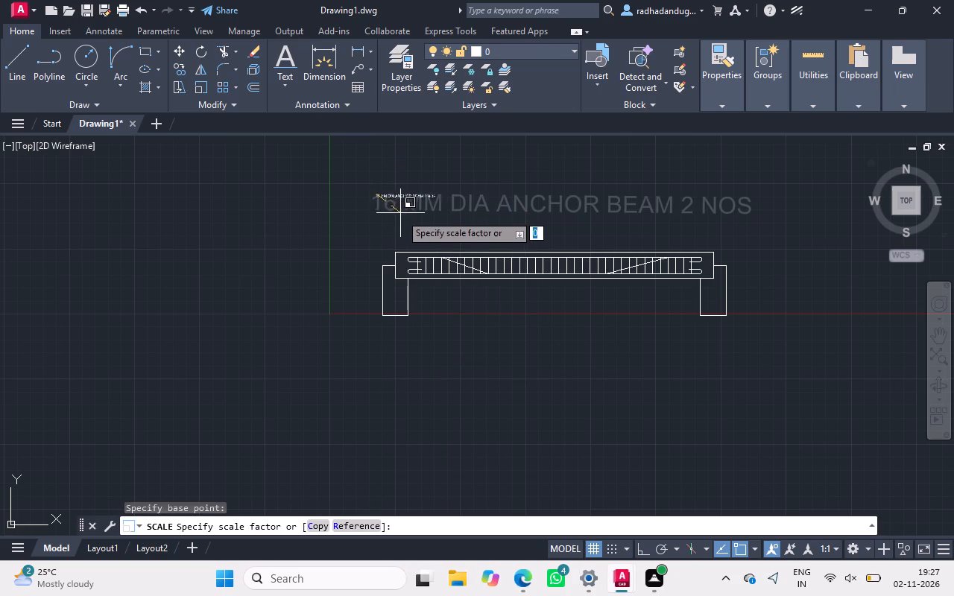
{"action": "left_click", "coordinate": [371, 241]}
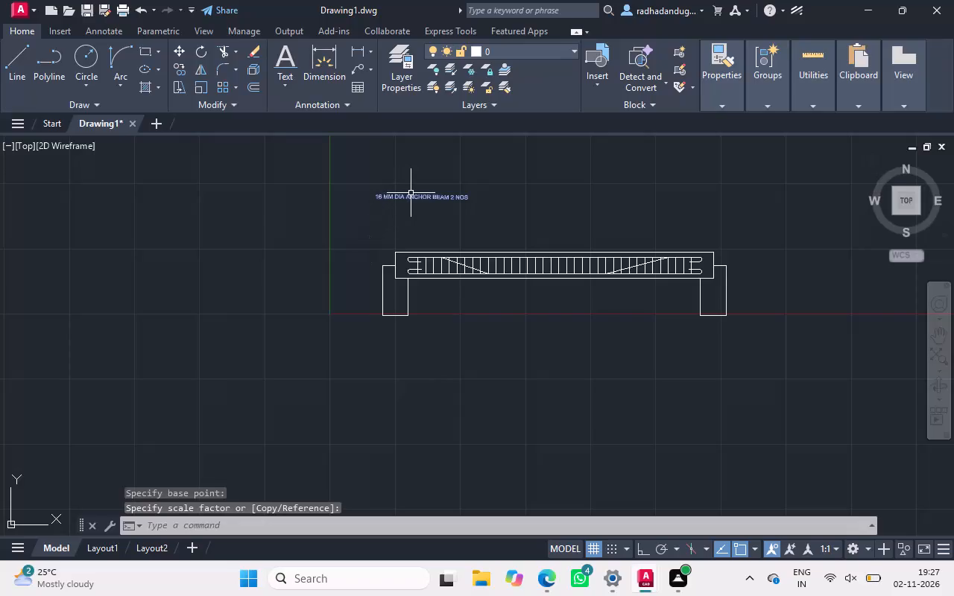
Move the "16 MM DIA ANCHOR BEAM 2 NOS" text down freehand so it sits just above the beam's left end.
{"action": "right_click", "coordinate": [411, 196]}
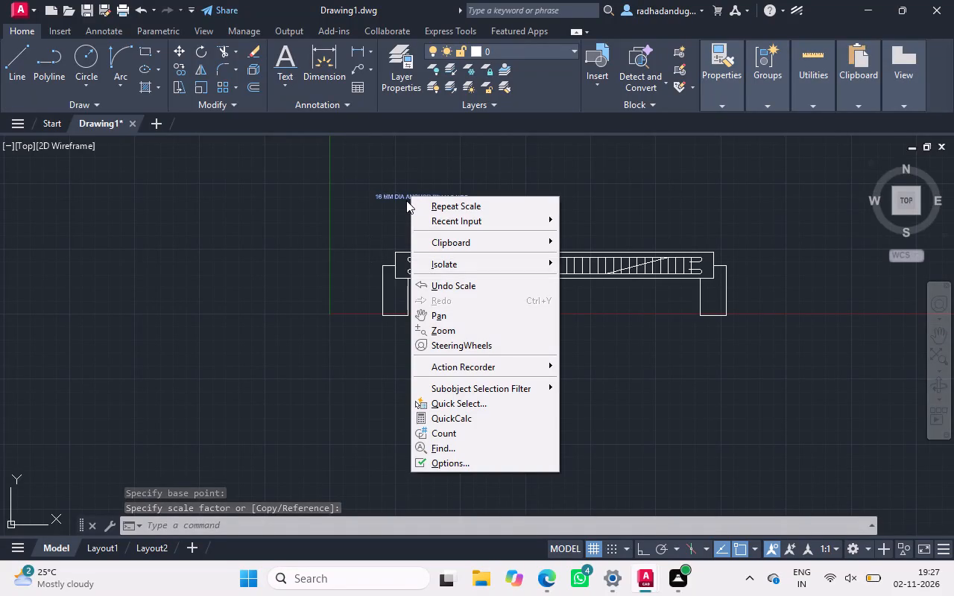
{"action": "left_click", "coordinate": [405, 200]}
{"action": "left_click", "coordinate": [405, 200]}
{"action": "right_click", "coordinate": [405, 200]}
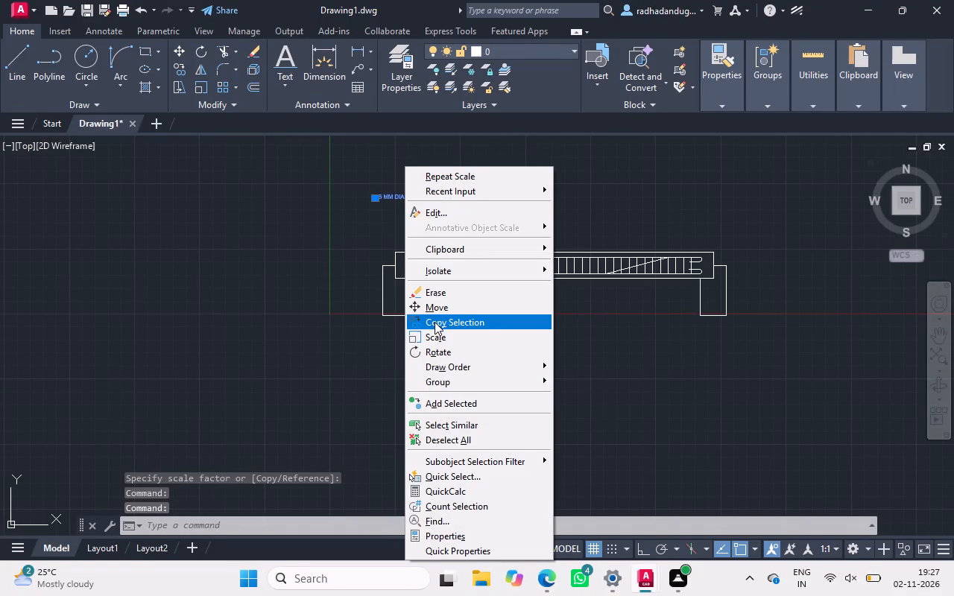
{"action": "left_click", "coordinate": [448, 308]}
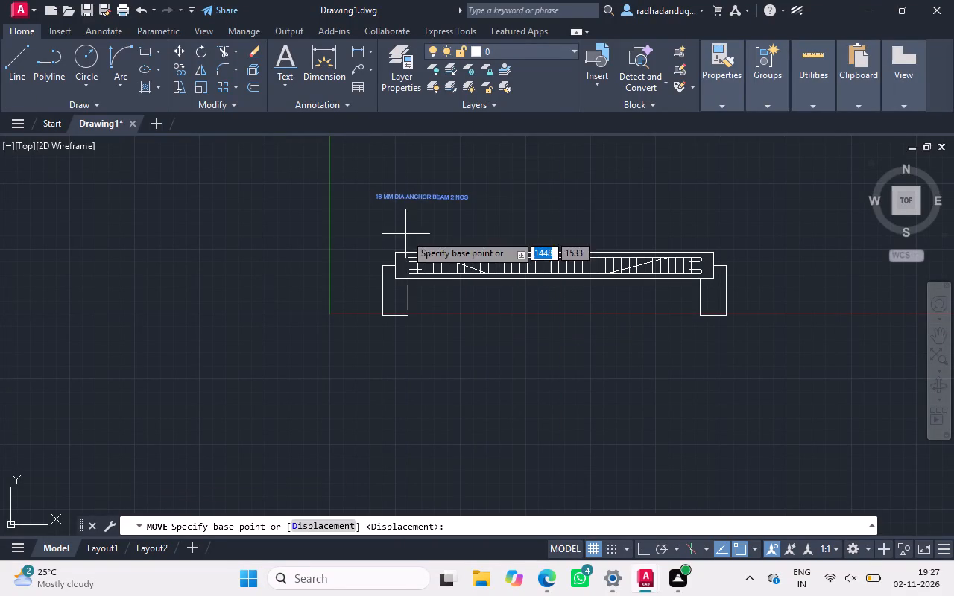
{"action": "left_click_drag", "start_coordinate": [402, 197], "coordinate": [435, 243]}
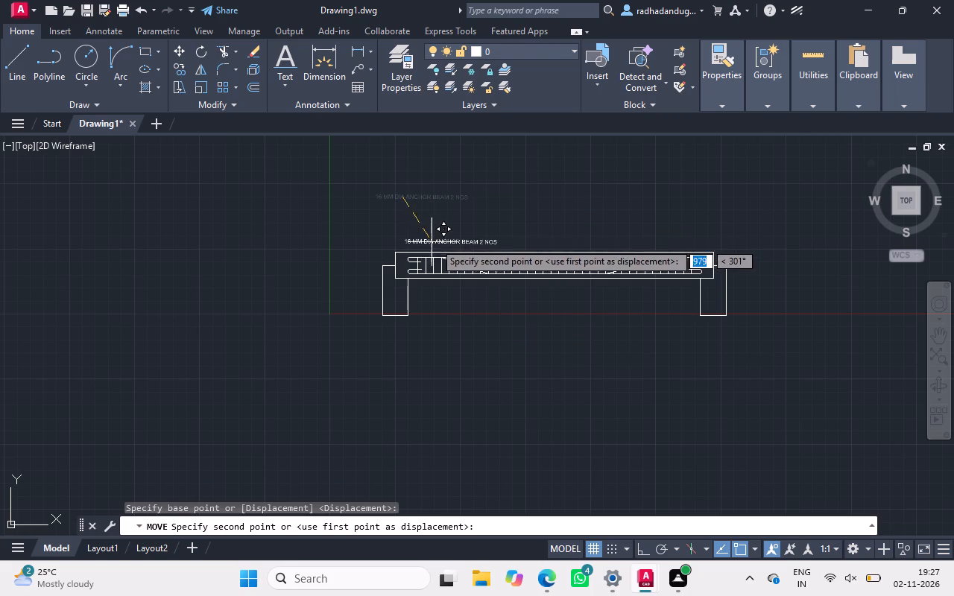
{"action": "left_click_drag", "start_coordinate": [435, 243], "coordinate": [414, 246]}
{"action": "left_click", "coordinate": [414, 246]}
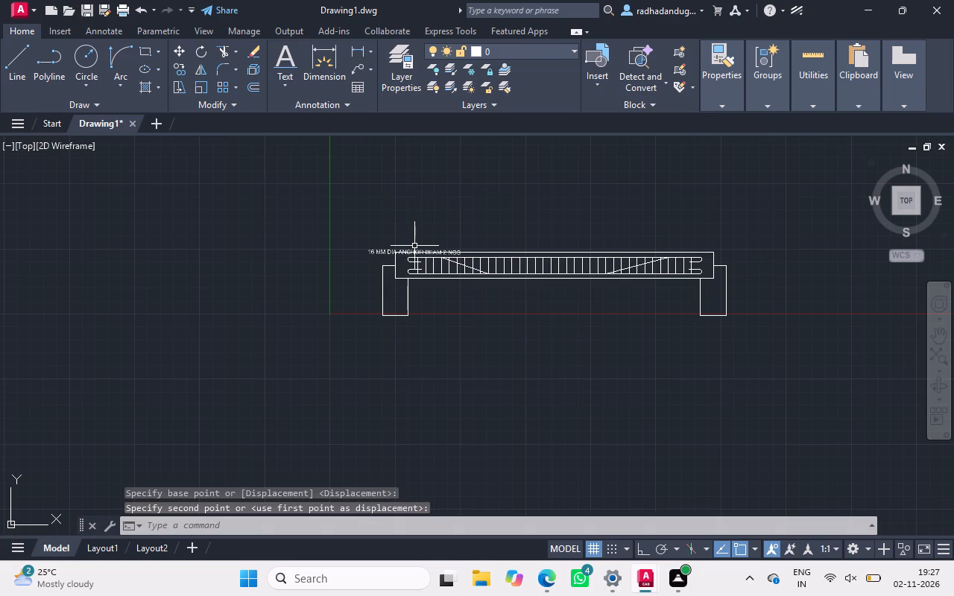
{"action": "left_click", "coordinate": [394, 253]}
{"action": "right_click", "coordinate": [394, 253]}
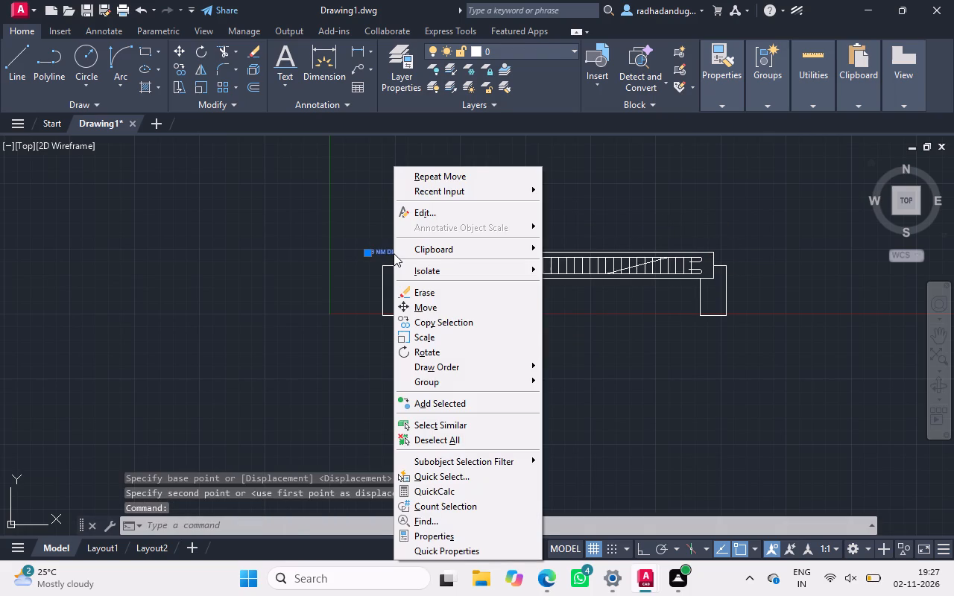
{"action": "left_click", "coordinate": [418, 304]}
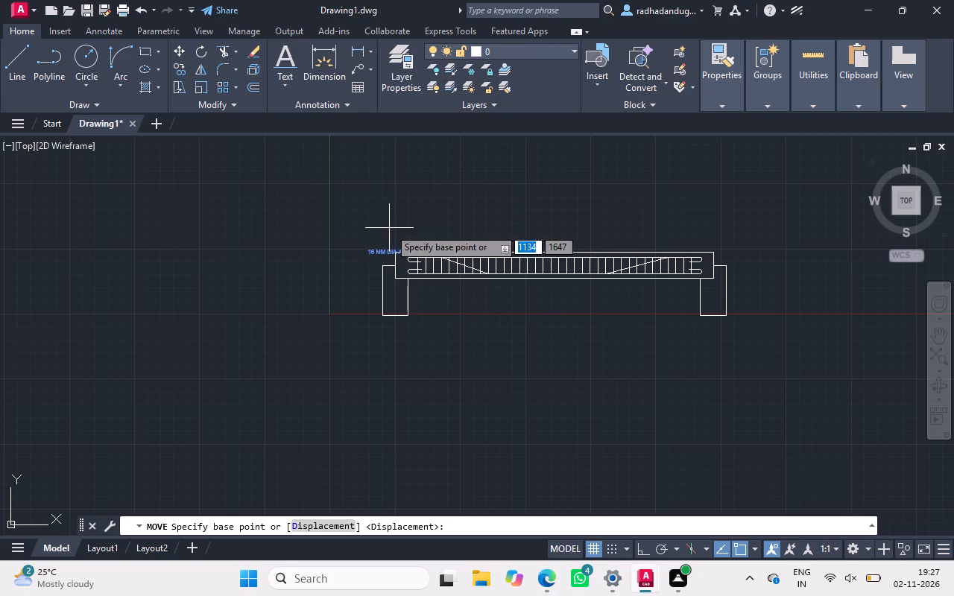
{"action": "left_click_drag", "start_coordinate": [384, 253], "coordinate": [392, 244]}
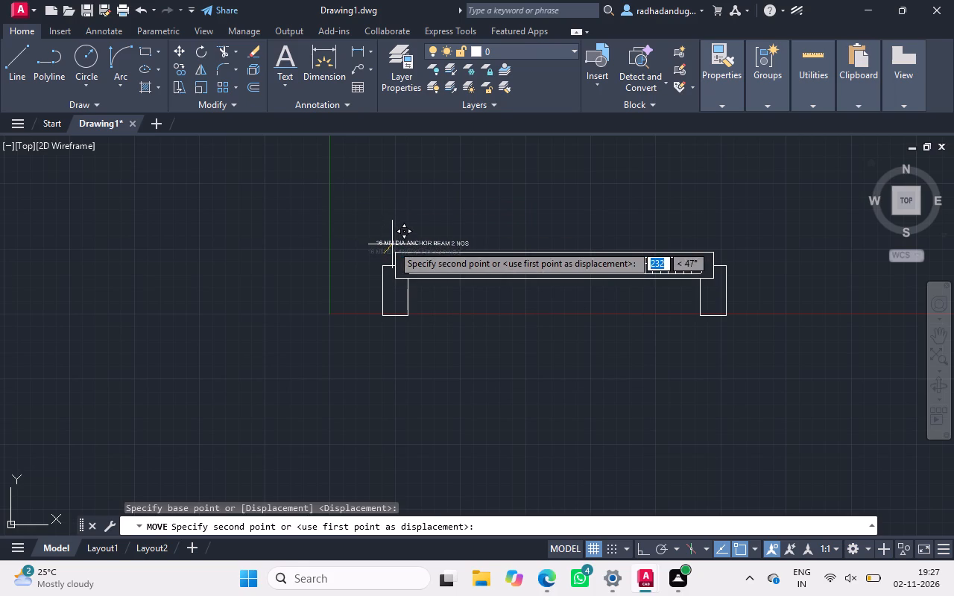
{"action": "left_click_drag", "start_coordinate": [392, 244], "coordinate": [398, 243]}
{"action": "left_click", "coordinate": [398, 243]}
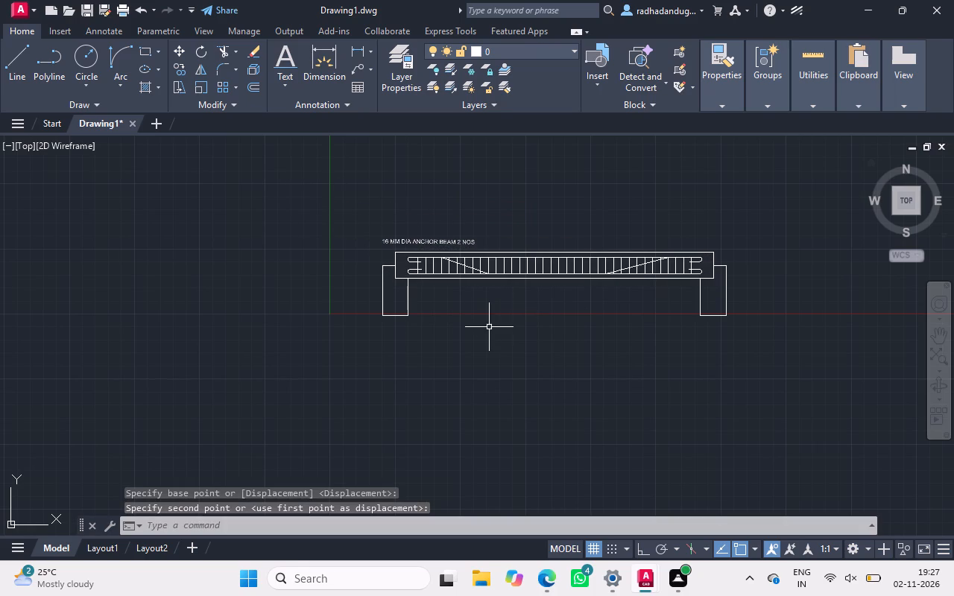
Copy the "16 MM DIA ANCHOR BEAM 2 NOS" text to three spots above the beam: one over the left half, two staggered over the right half.
{"action": "left_click", "coordinate": [938, 336]}
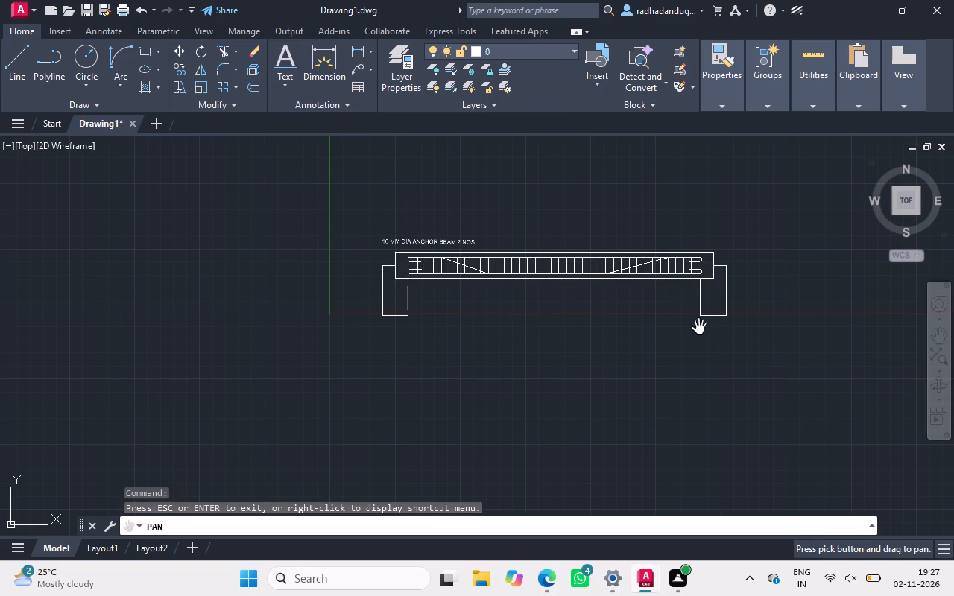
{"action": "left_click_drag", "start_coordinate": [581, 262], "coordinate": [495, 319]}
{"action": "scroll", "coordinate": [495, 319], "scroll_direction": "up", "scroll_amount": 2, "text": "ctrl"}
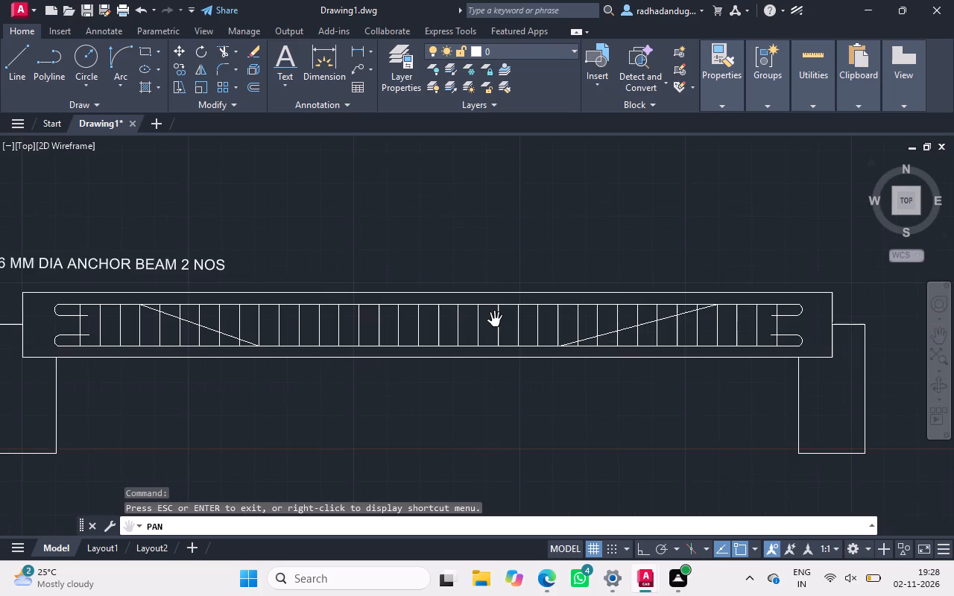
{"action": "scroll", "coordinate": [495, 319], "scroll_direction": "up", "scroll_amount": 1, "text": "ctrl"}
{"action": "scroll", "coordinate": [495, 319], "scroll_direction": "down", "scroll_amount": 2, "text": "ctrl"}
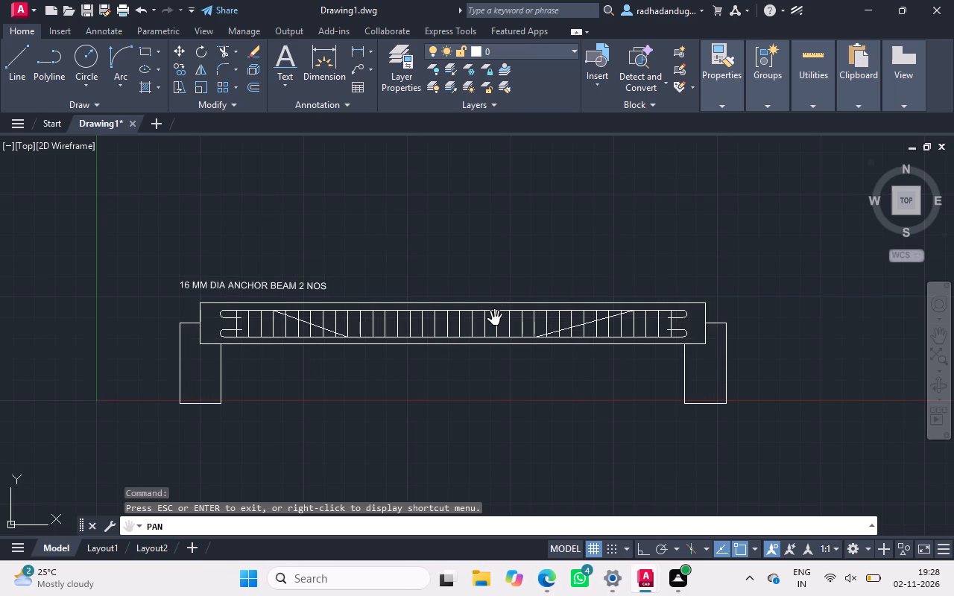
{"action": "key", "text": "Escape"}
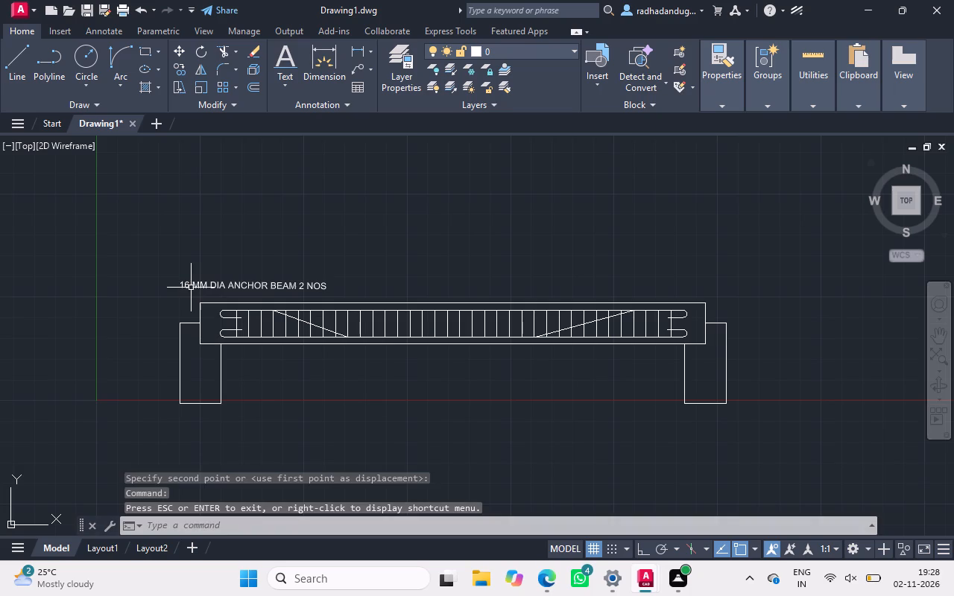
{"action": "left_click", "coordinate": [189, 280]}
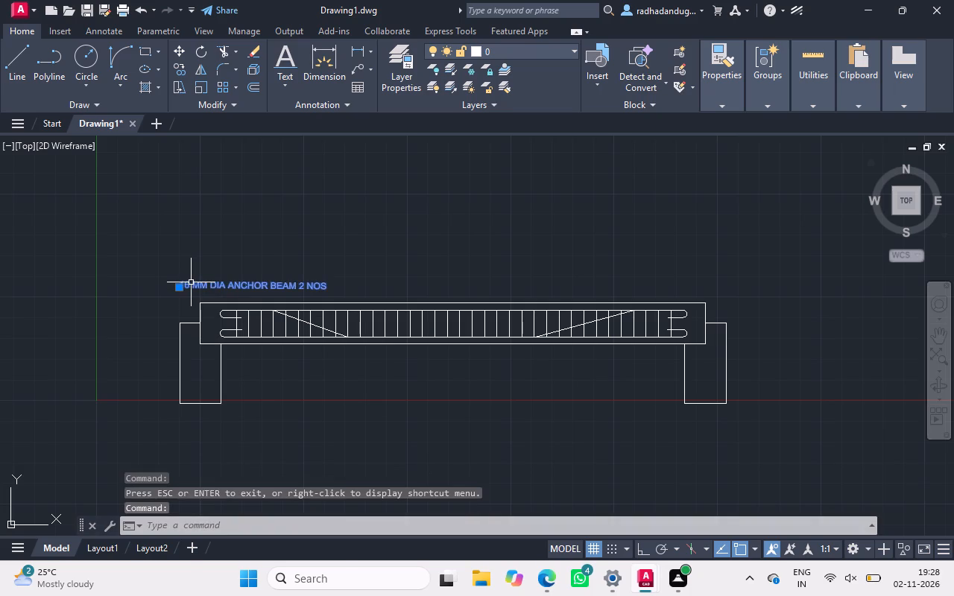
{"action": "right_click", "coordinate": [191, 282]}
{"action": "left_click", "coordinate": [231, 321]}
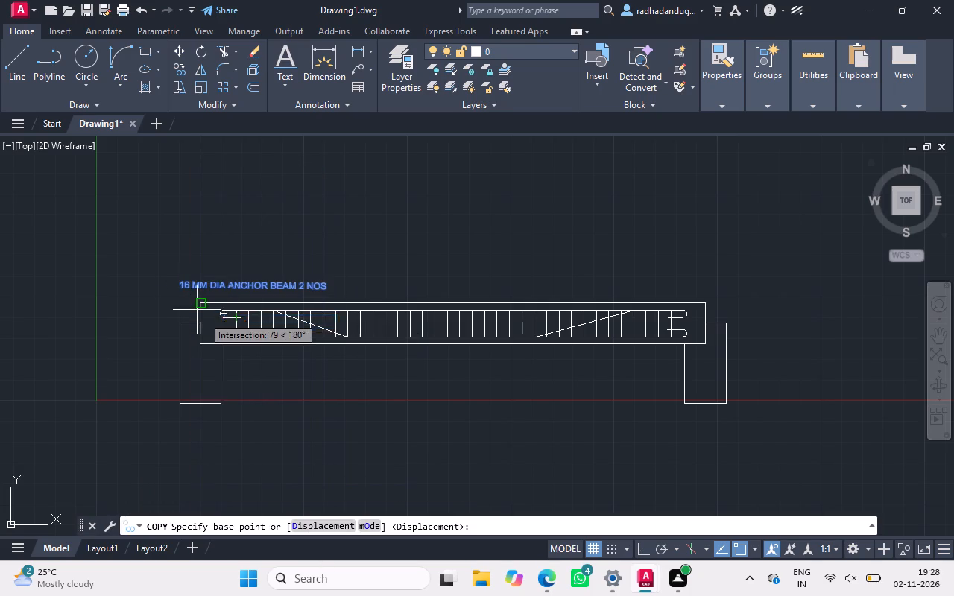
{"action": "left_click_drag", "start_coordinate": [185, 287], "coordinate": [188, 285]}
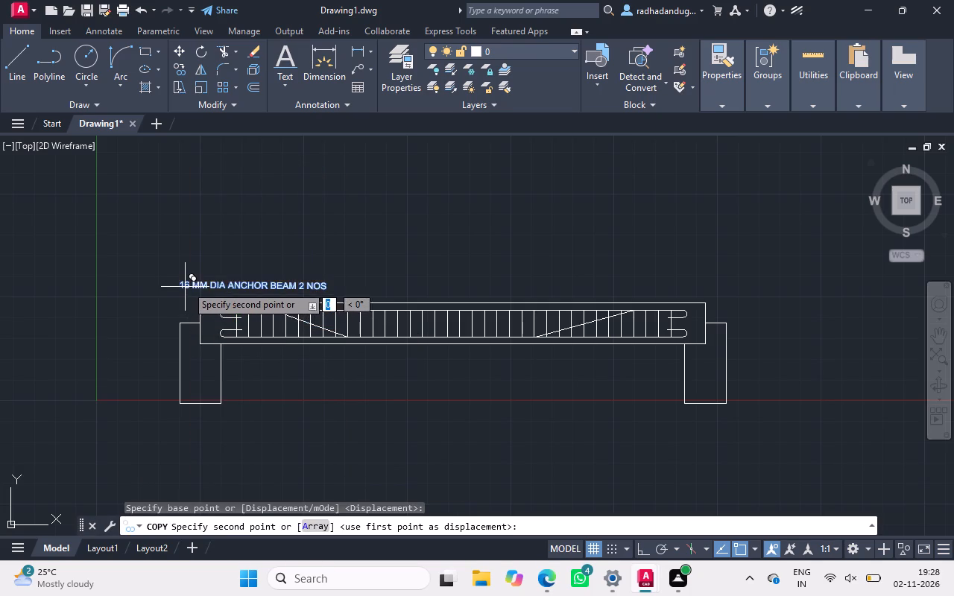
{"action": "left_click_drag", "start_coordinate": [188, 285], "coordinate": [283, 247]}
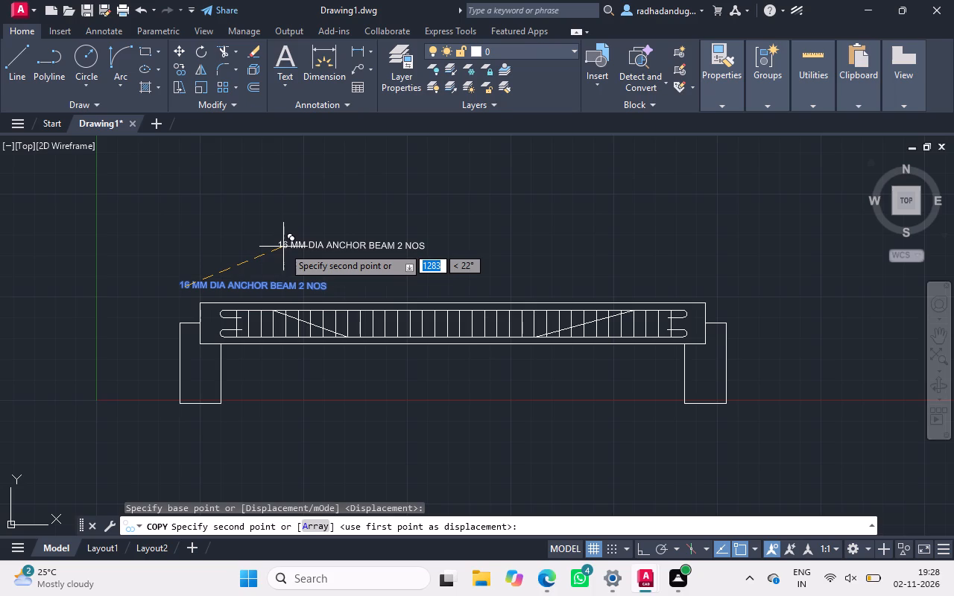
{"action": "left_click_drag", "start_coordinate": [283, 247], "coordinate": [291, 244]}
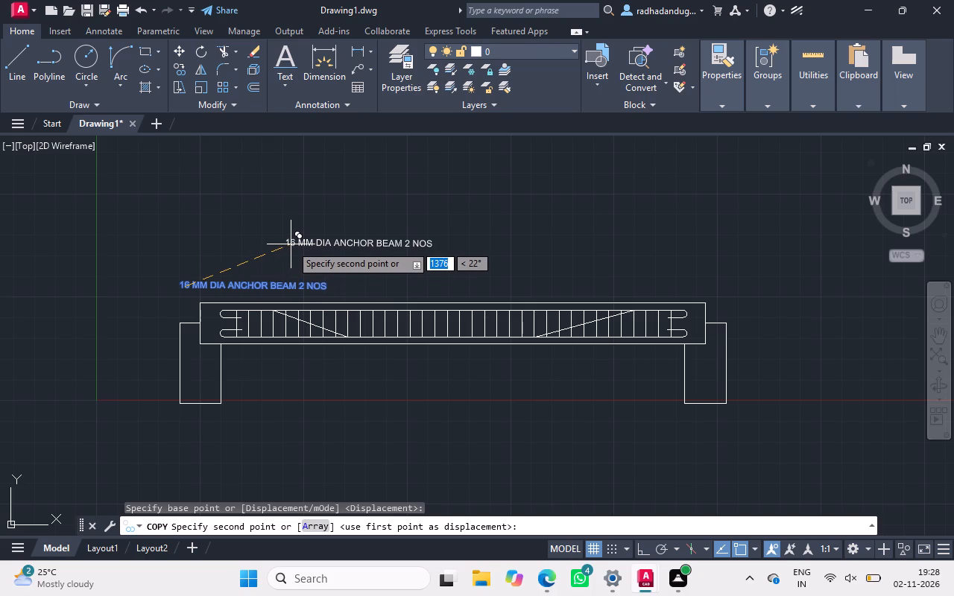
{"action": "left_click_drag", "start_coordinate": [291, 244], "coordinate": [291, 241]}
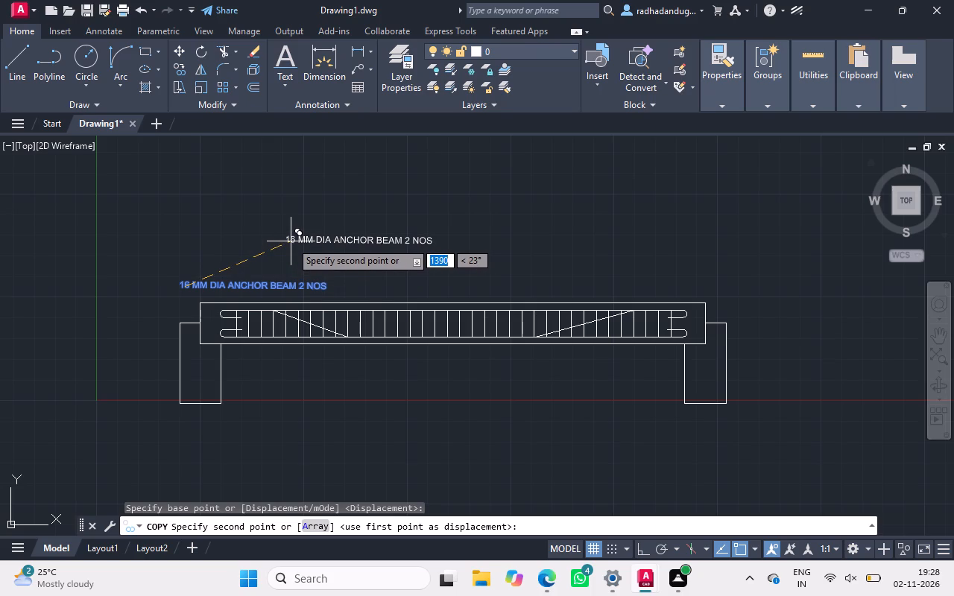
{"action": "left_click_drag", "start_coordinate": [291, 241], "coordinate": [289, 241]}
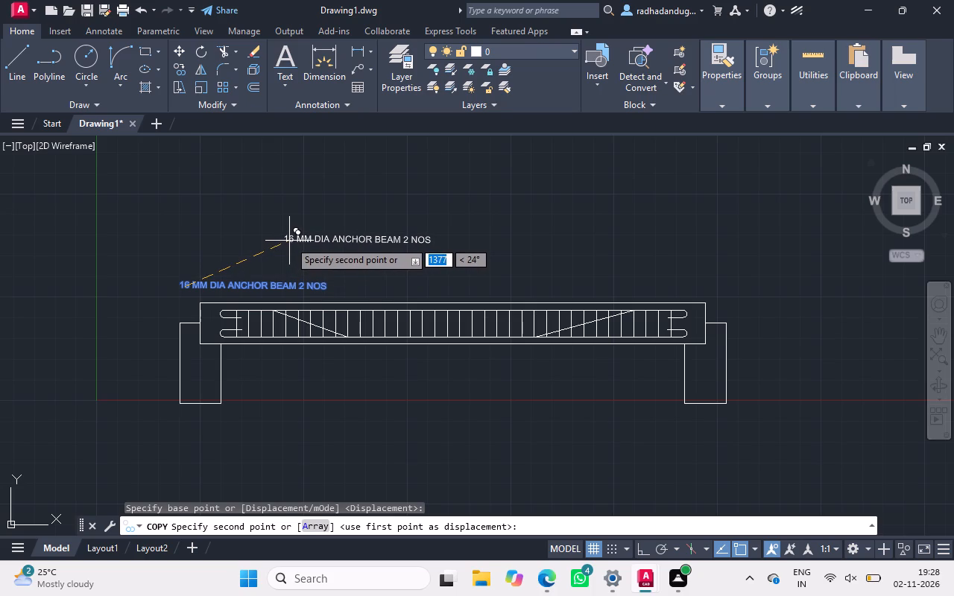
{"action": "left_click_drag", "start_coordinate": [289, 241], "coordinate": [288, 247]}
{"action": "left_click", "coordinate": [288, 247]}
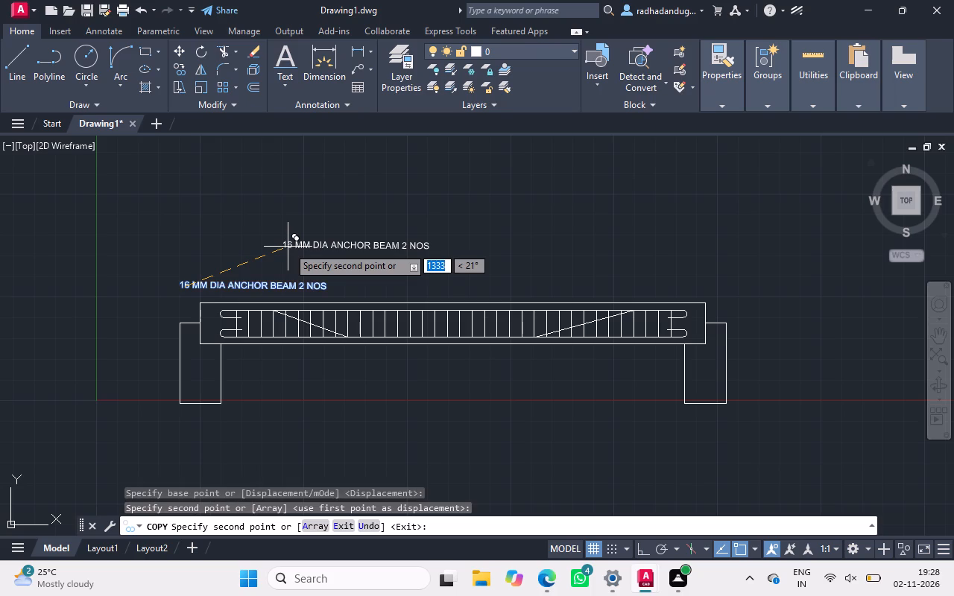
{"action": "left_click", "coordinate": [478, 240]}
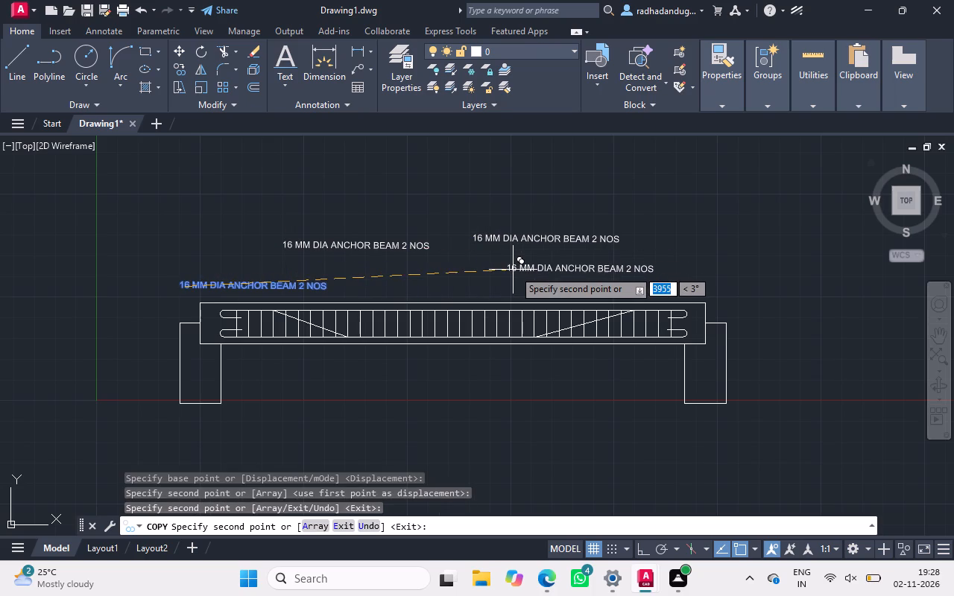
{"action": "left_click", "coordinate": [540, 270]}
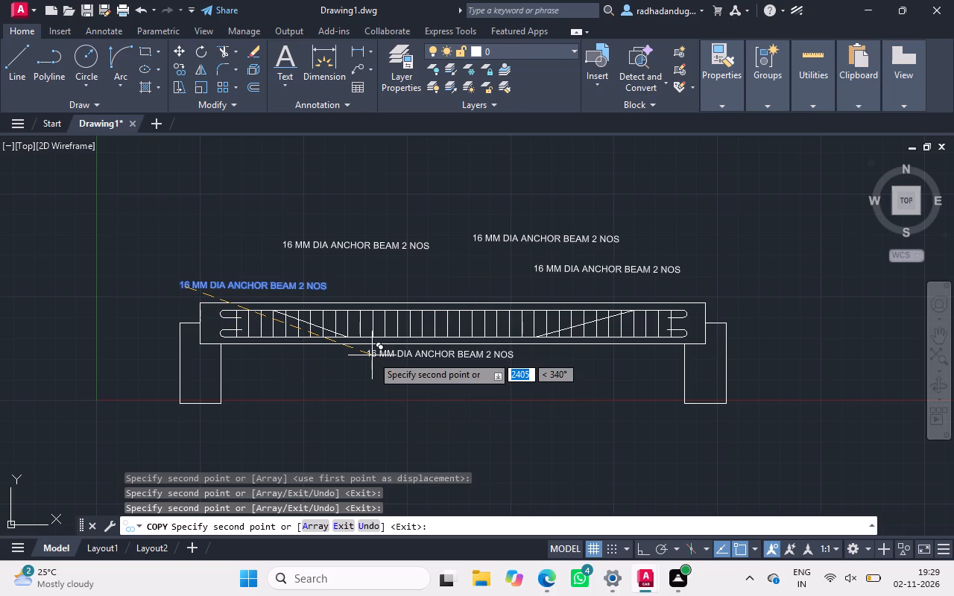
{"action": "key", "text": "Escape"}
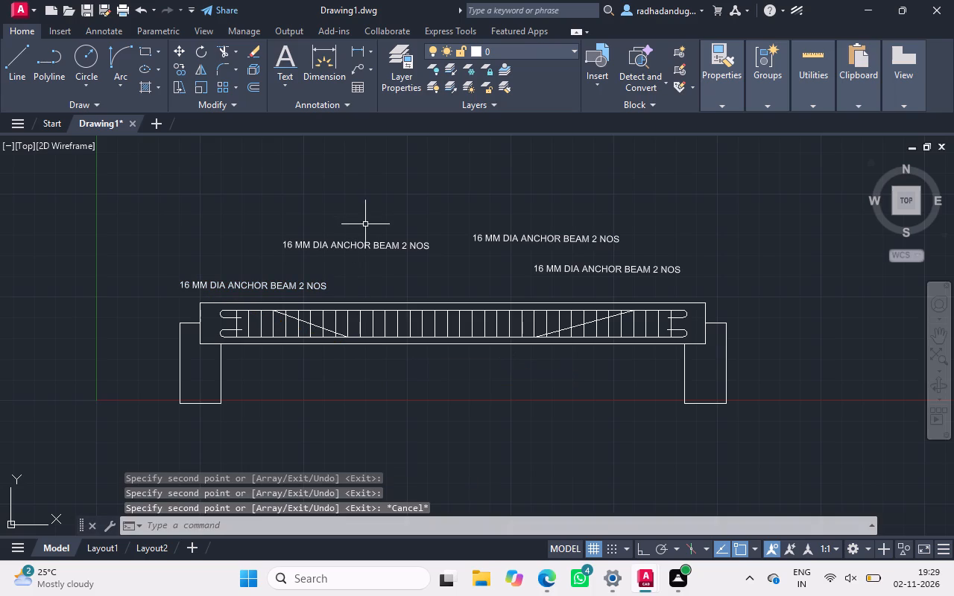
Change the copied label above the beam's left half to read "8MM STIRUOS AT 15 CM 13 NOS".
{"action": "double_click", "coordinate": [369, 246]}
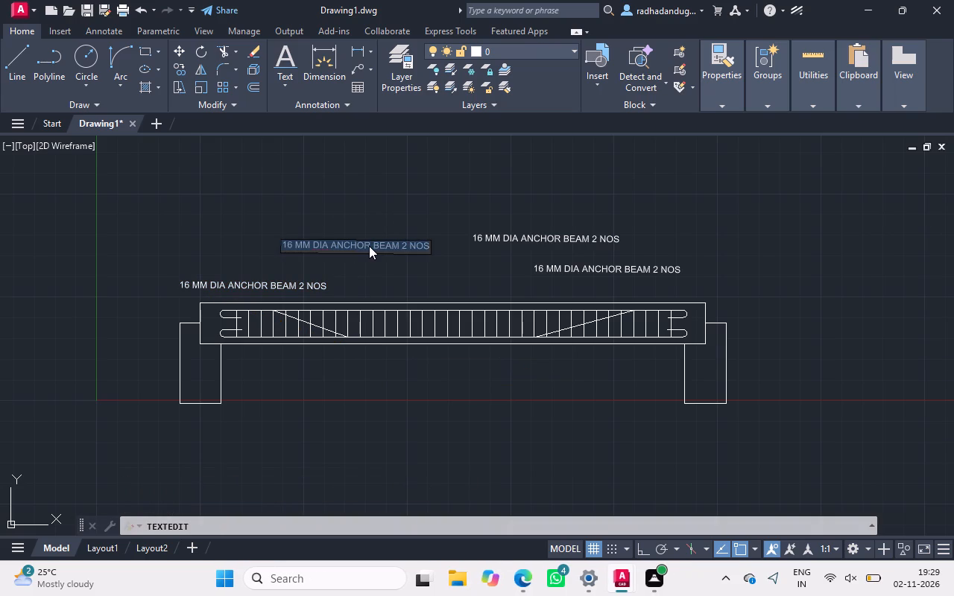
{"action": "key", "text": "8"}
{"action": "type", "text": "MM"}
{"action": "key", "text": "space"}
{"action": "type", "text": "STI"}
{"action": "type", "text": "RUOS"}
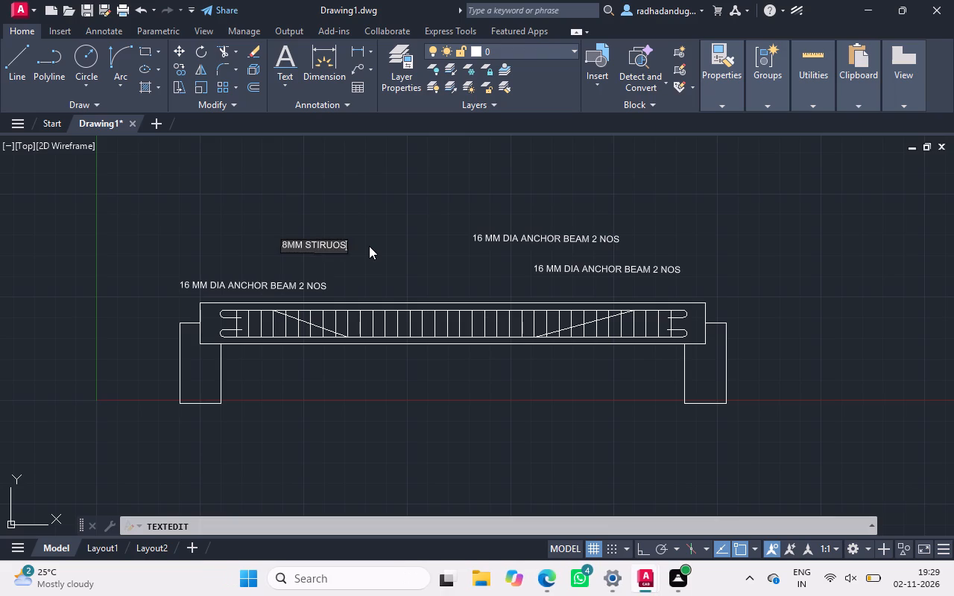
{"action": "key", "text": "space"}
{"action": "type", "text": "A"}
{"action": "type", "text": "TV"}
{"action": "key", "text": "BackSpace"}
{"action": "key", "text": "space"}
{"action": "key", "text": "1"}
{"action": "type", "text": "5"}
{"action": "key", "text": "space"}
{"action": "type", "text": "CN"}
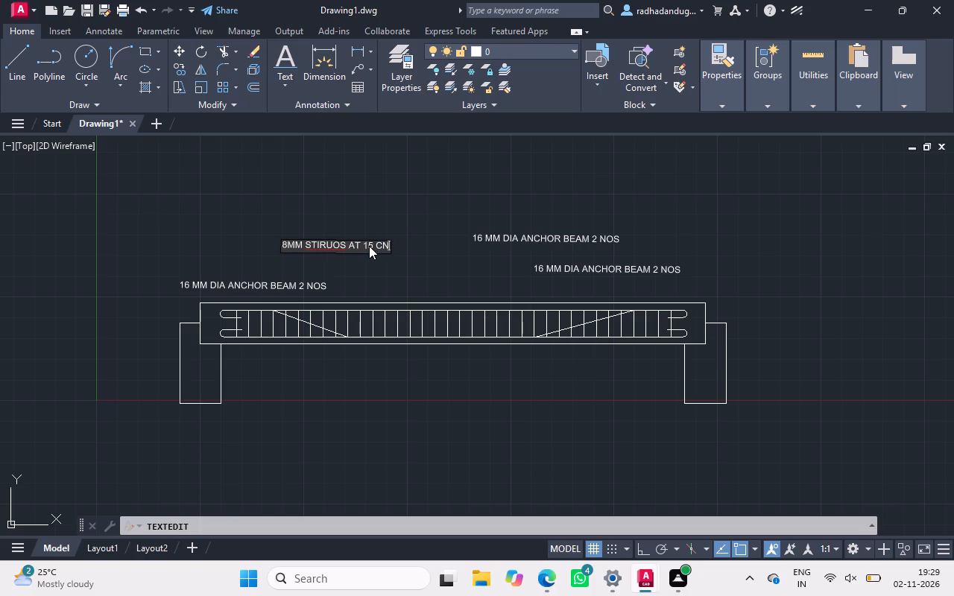
{"action": "key", "text": "BackSpace"}
{"action": "type", "text": "M"}
{"action": "key", "text": "space"}
{"action": "type", "text": "134"}
{"action": "key", "text": "BackSpace"}
{"action": "key", "text": "space"}
{"action": "type", "text": "NO"}
{"action": "key", "text": "s"}
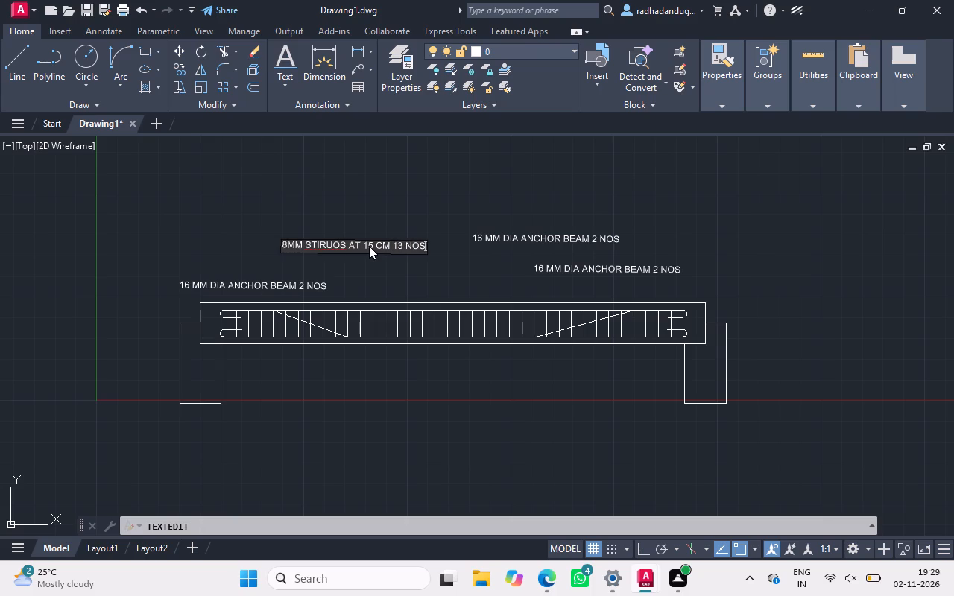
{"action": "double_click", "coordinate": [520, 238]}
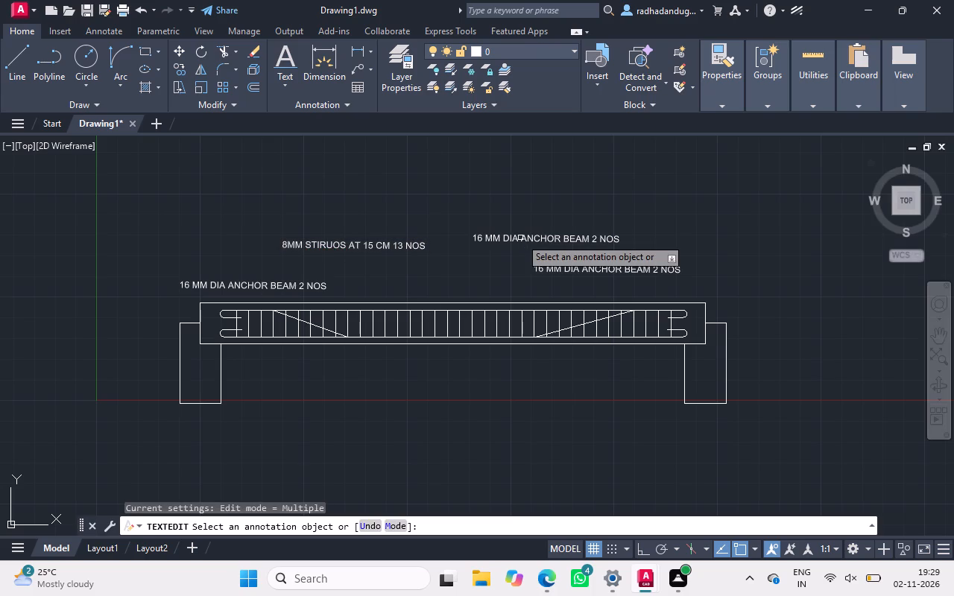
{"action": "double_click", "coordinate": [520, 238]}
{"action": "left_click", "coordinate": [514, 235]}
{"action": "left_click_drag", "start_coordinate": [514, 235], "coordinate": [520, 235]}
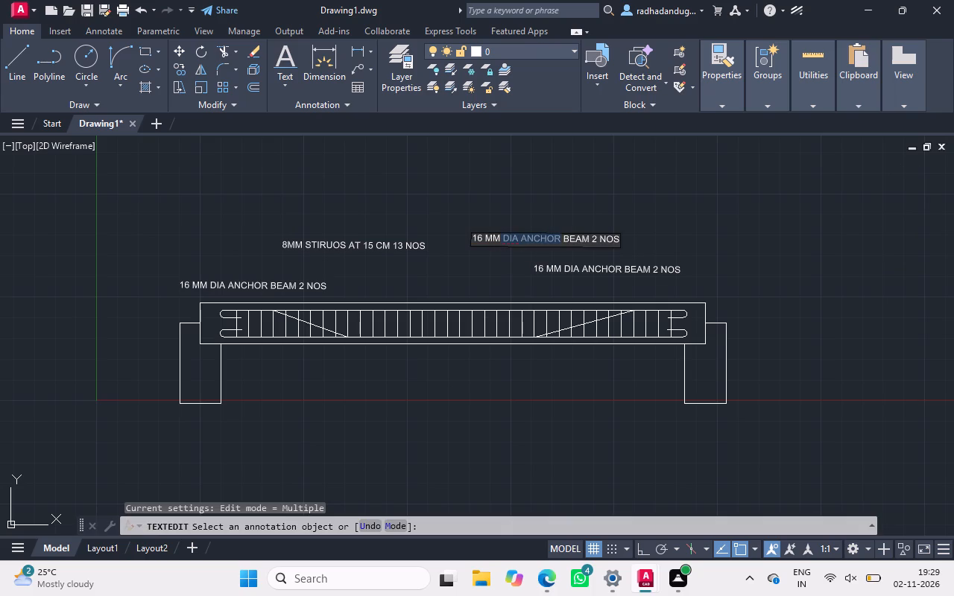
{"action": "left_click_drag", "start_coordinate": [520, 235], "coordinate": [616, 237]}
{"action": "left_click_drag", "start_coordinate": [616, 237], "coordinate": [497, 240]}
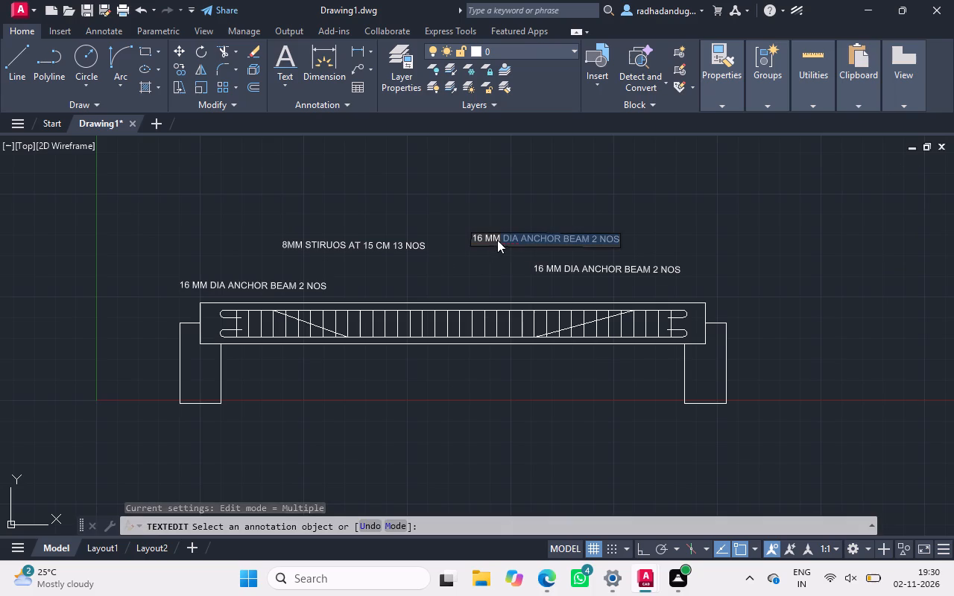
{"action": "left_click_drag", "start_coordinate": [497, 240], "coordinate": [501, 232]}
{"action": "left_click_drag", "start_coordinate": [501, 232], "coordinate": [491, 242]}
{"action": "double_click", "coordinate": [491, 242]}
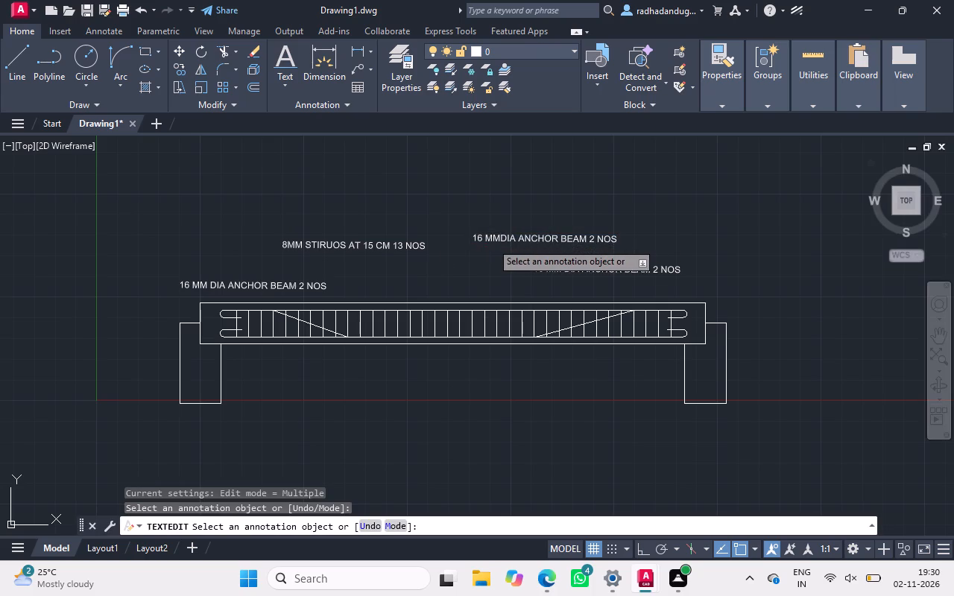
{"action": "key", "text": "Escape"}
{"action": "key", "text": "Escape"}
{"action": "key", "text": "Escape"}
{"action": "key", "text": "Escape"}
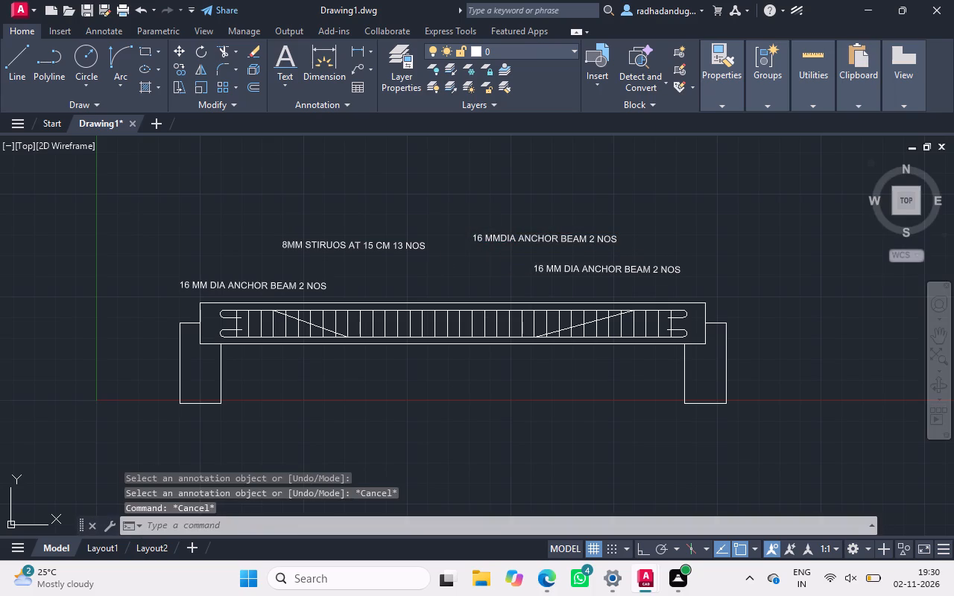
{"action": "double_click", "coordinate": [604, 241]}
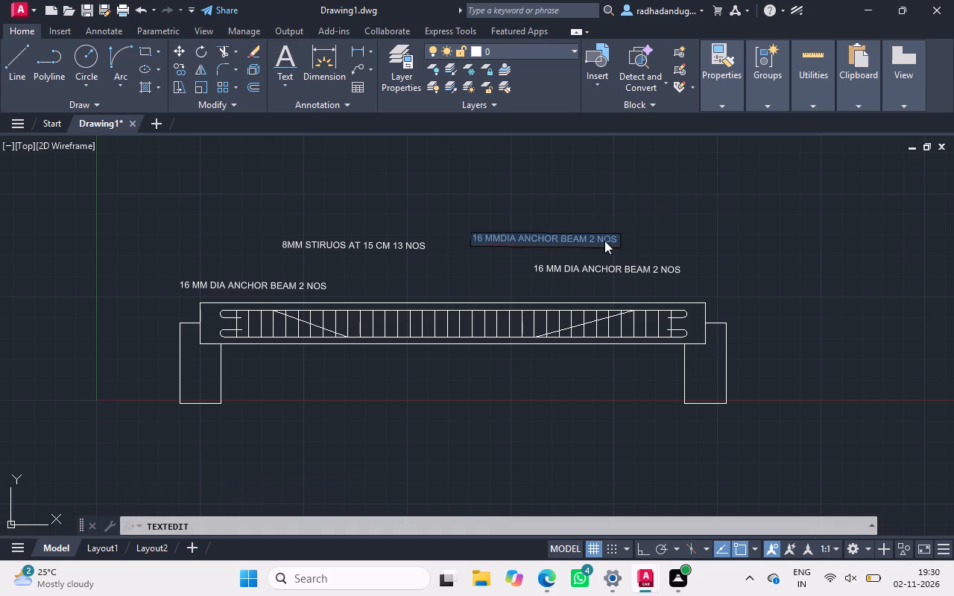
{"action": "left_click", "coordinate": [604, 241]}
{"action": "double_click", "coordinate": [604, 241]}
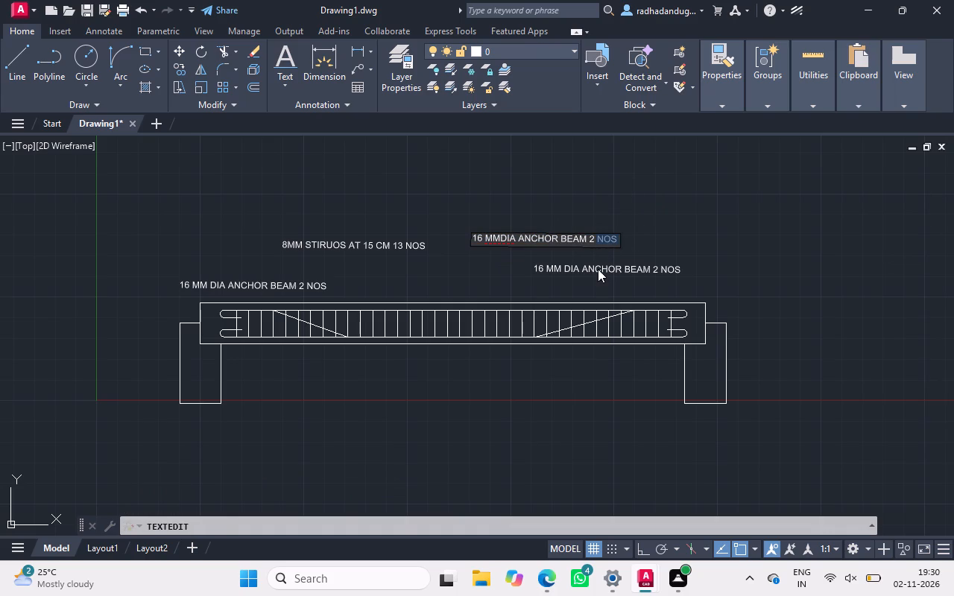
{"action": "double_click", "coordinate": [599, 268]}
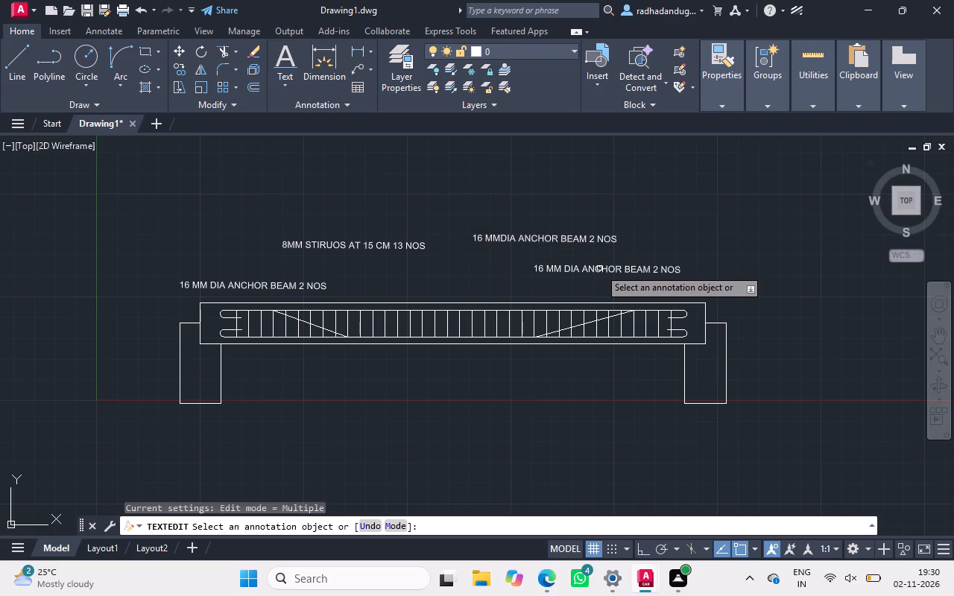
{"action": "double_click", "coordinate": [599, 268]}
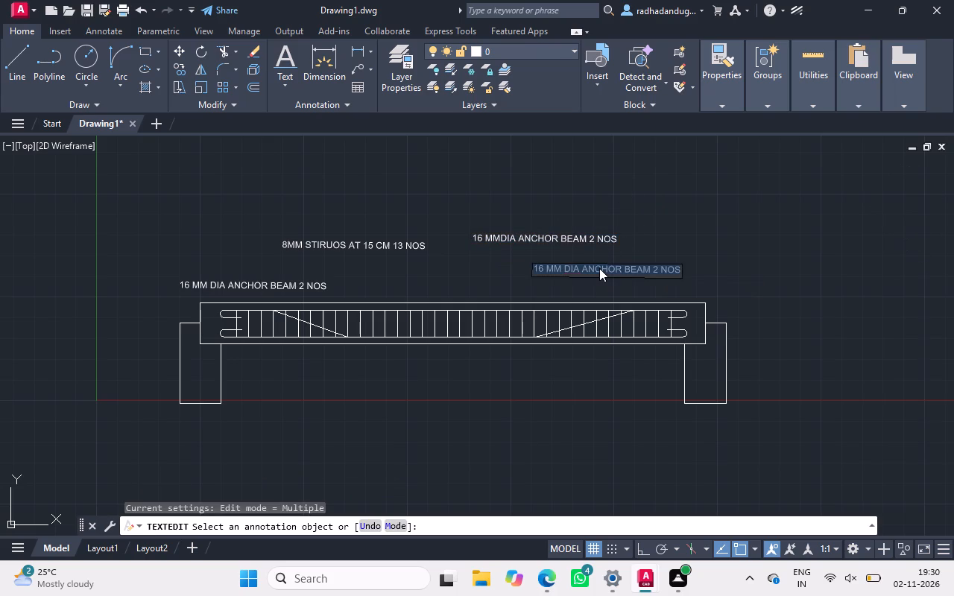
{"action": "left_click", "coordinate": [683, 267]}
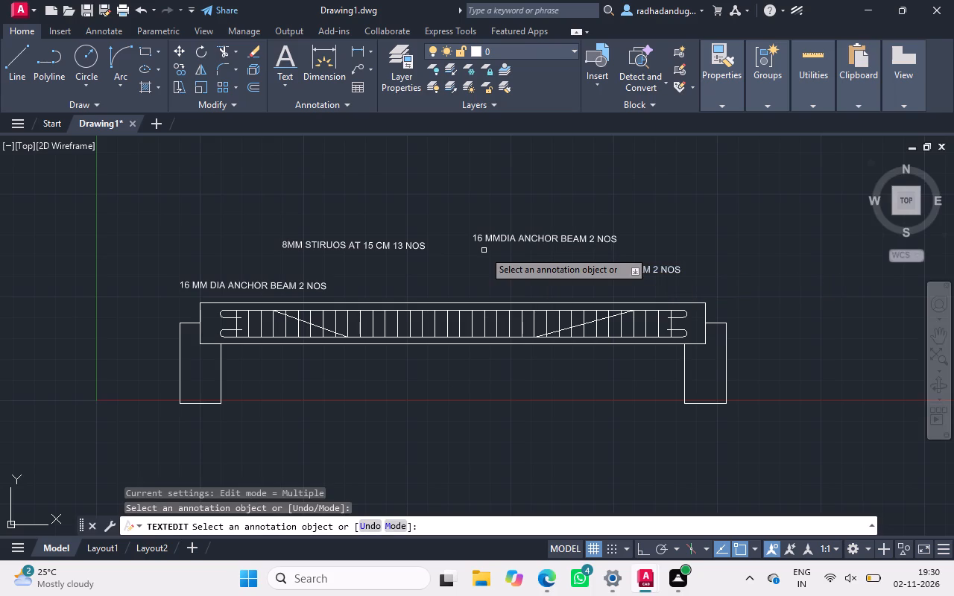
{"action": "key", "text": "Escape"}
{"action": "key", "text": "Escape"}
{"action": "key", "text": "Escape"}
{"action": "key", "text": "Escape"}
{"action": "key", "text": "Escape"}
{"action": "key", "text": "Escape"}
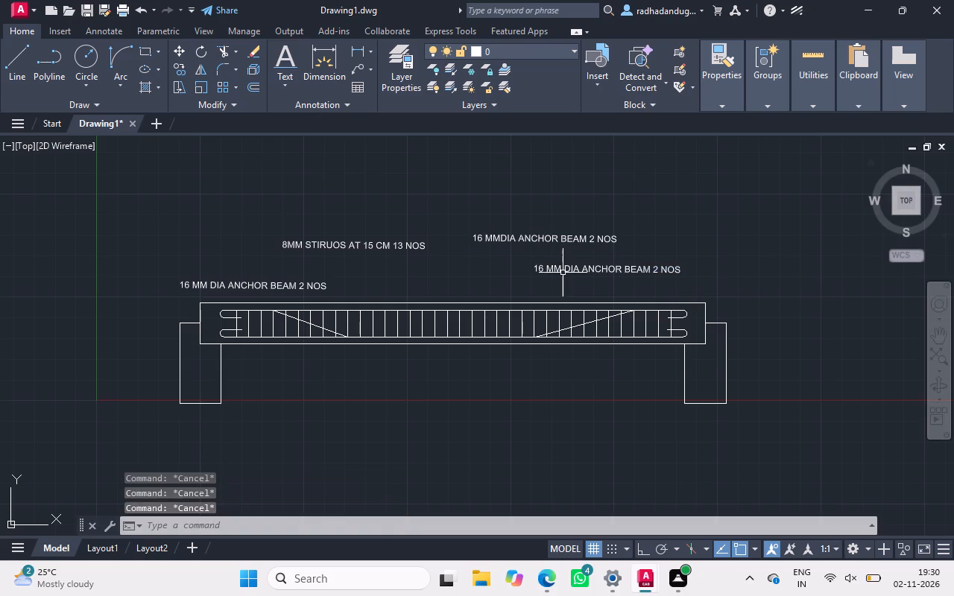
Change the lower copied label above the beam's right half to read "8 MM STIRUPS AT 15 CM C/C 13 NOS".
{"action": "double_click", "coordinate": [587, 265]}
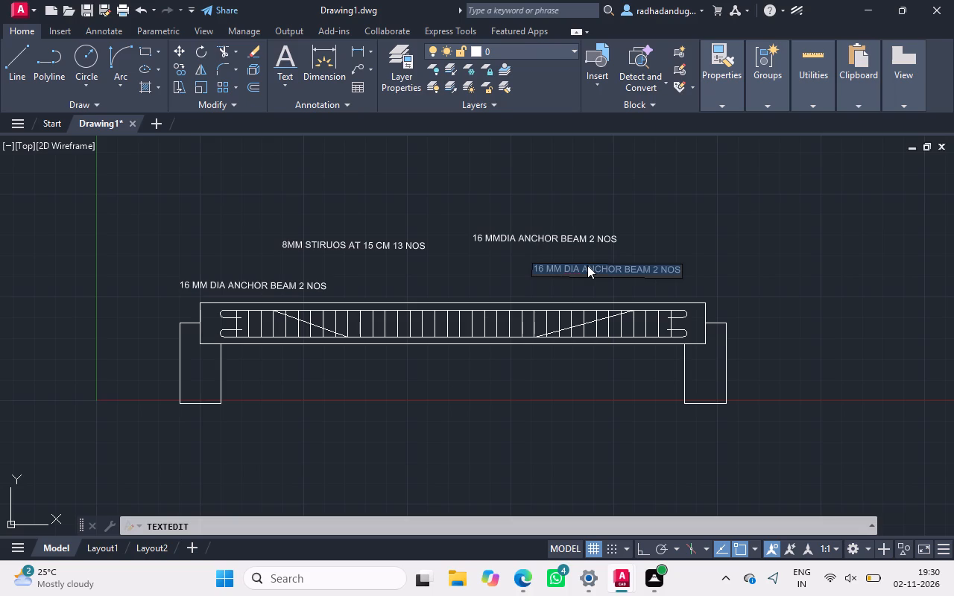
{"action": "type", "text": "8 MM"}
{"action": "key", "text": "space"}
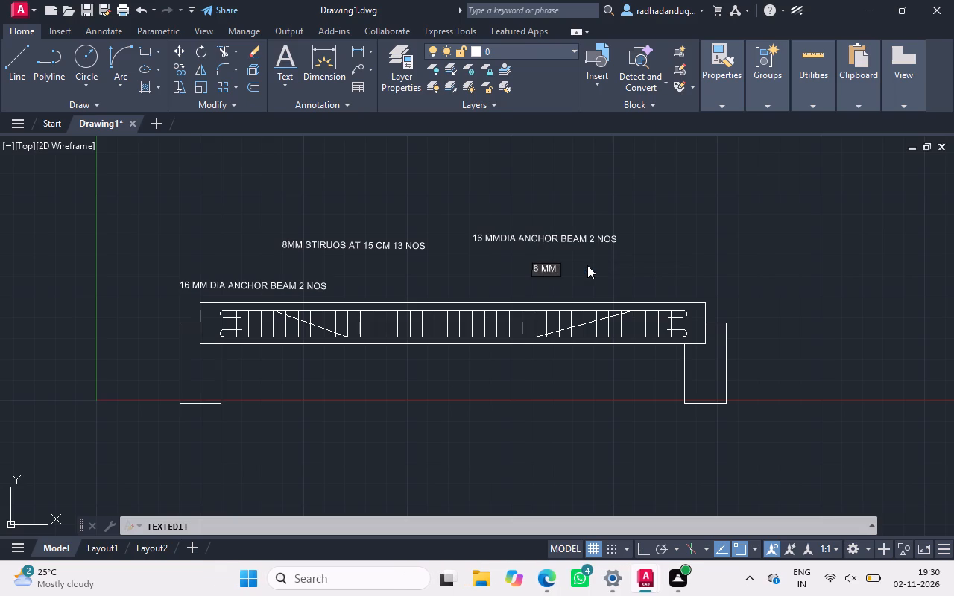
{"action": "type", "text": "STIRUPS"}
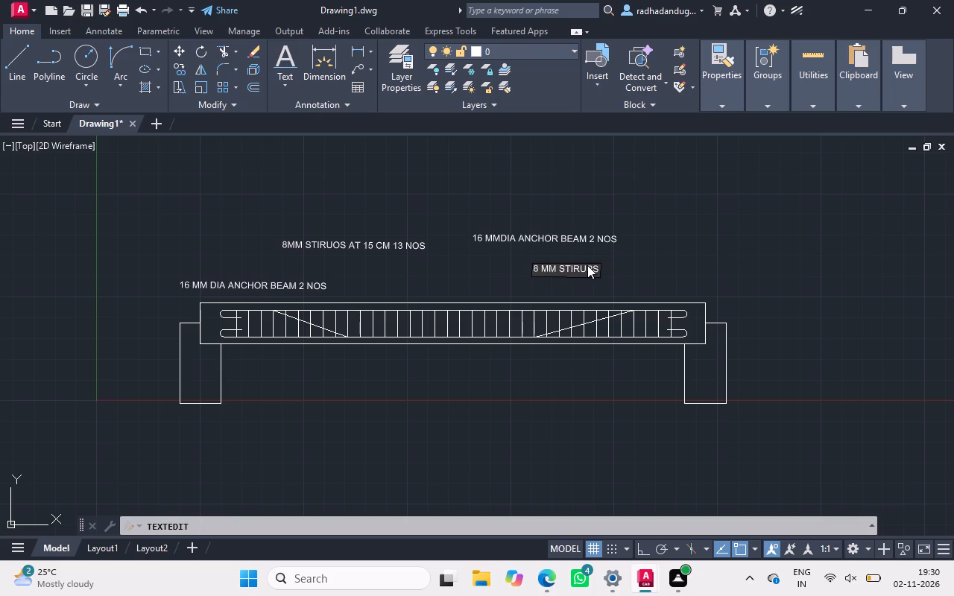
{"action": "key", "text": "space"}
{"action": "type", "text": "AT"}
{"action": "key", "text": "space"}
{"action": "key", "text": "1"}
{"action": "type", "text": "5"}
{"action": "key", "text": "space"}
{"action": "type", "text": "CM"}
{"action": "key", "text": "space"}
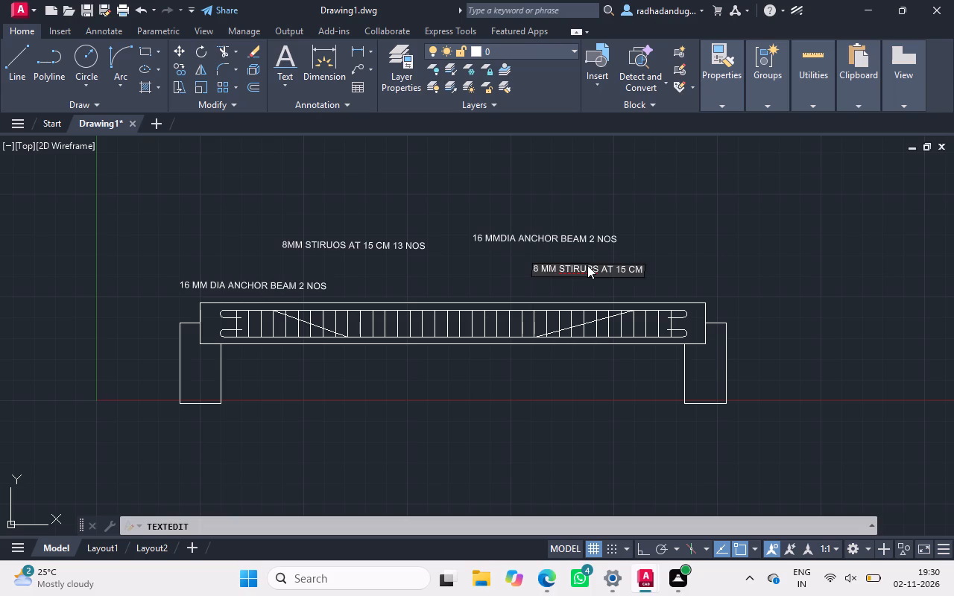
{"action": "key", "text": "c"}
{"action": "key", "text": "slash"}
{"action": "type", "text": "C"}
{"action": "key", "text": "space"}
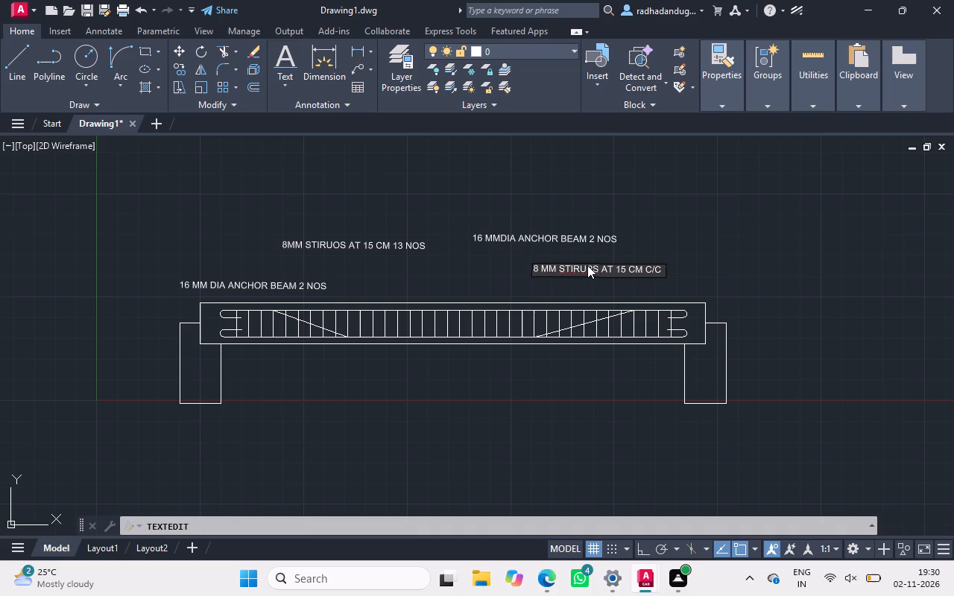
{"action": "type", "text": "13 NO"}
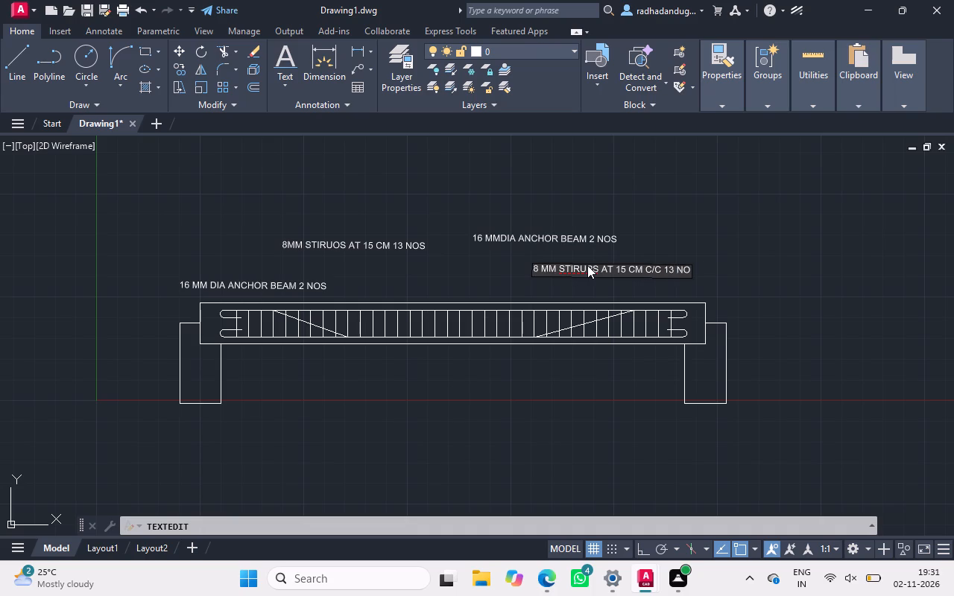
{"action": "key", "text": "s"}
Change the upper copied label above the beam's right half to read "8MM DIA STIRUPS AT 21 CM C/C".
{"action": "double_click", "coordinate": [523, 232]}
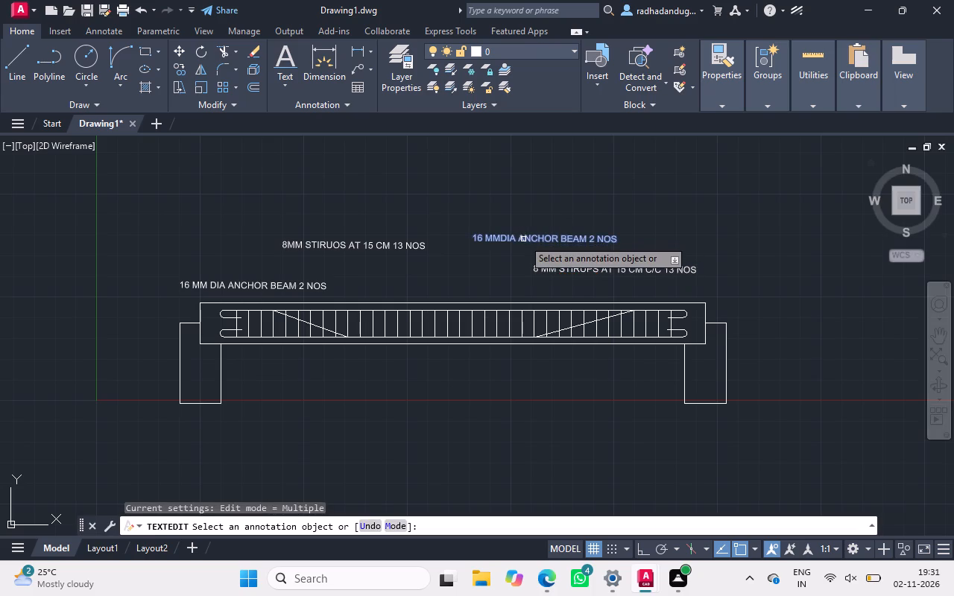
{"action": "double_click", "coordinate": [523, 239]}
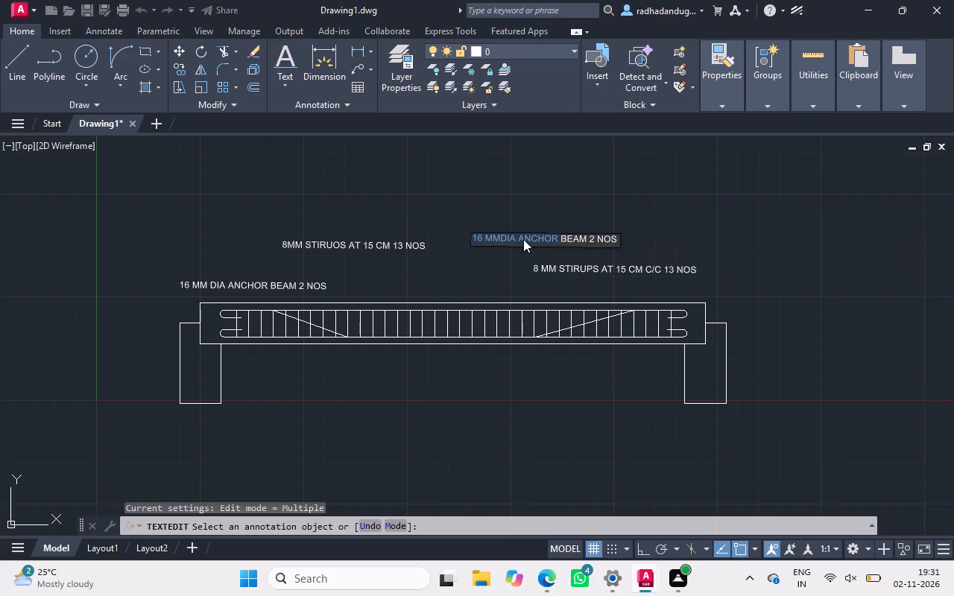
{"action": "left_click_drag", "start_coordinate": [523, 239], "coordinate": [613, 237]}
{"action": "left_click", "coordinate": [613, 237]}
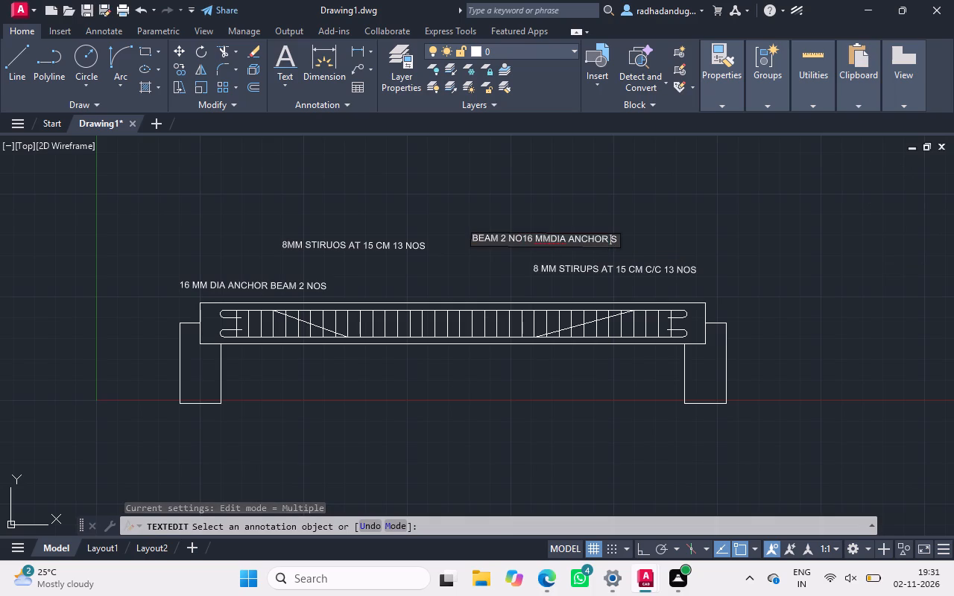
{"action": "left_click", "coordinate": [618, 241]}
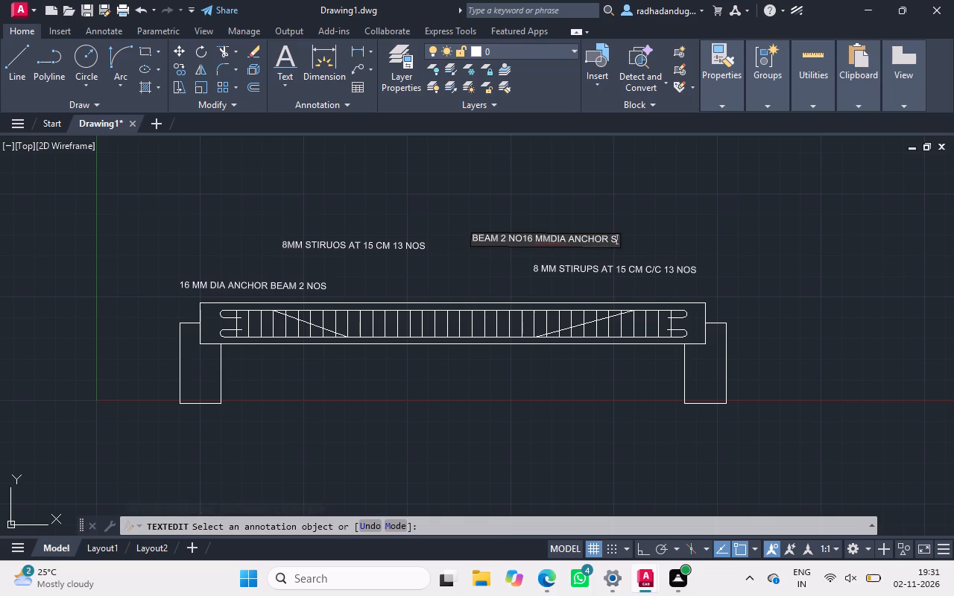
{"action": "key", "text": "BackSpace"}
{"action": "key", "text": "BackSpace"}
{"action": "key", "text": "BackSpace"}
{"action": "key", "text": "BackSpace"}
{"action": "key", "text": "BackSpace"}
{"action": "key", "text": "BackSpace"}
{"action": "key", "text": "BackSpace"}
{"action": "key", "text": "BackSpace"}
{"action": "key", "text": "BackSpace"}
{"action": "key", "text": "BackSpace"}
{"action": "key", "text": "BackSpace"}
{"action": "key", "text": "BackSpace"}
{"action": "key", "text": "BackSpace"}
{"action": "key", "text": "BackSpace"}
{"action": "key", "text": "BackSpace"}
{"action": "key", "text": "BackSpace"}
{"action": "key", "text": "BackSpace"}
{"action": "key", "text": "BackSpace"}
{"action": "key", "text": "BackSpace"}
{"action": "key", "text": "BackSpace"}
{"action": "key", "text": "BackSpace"}
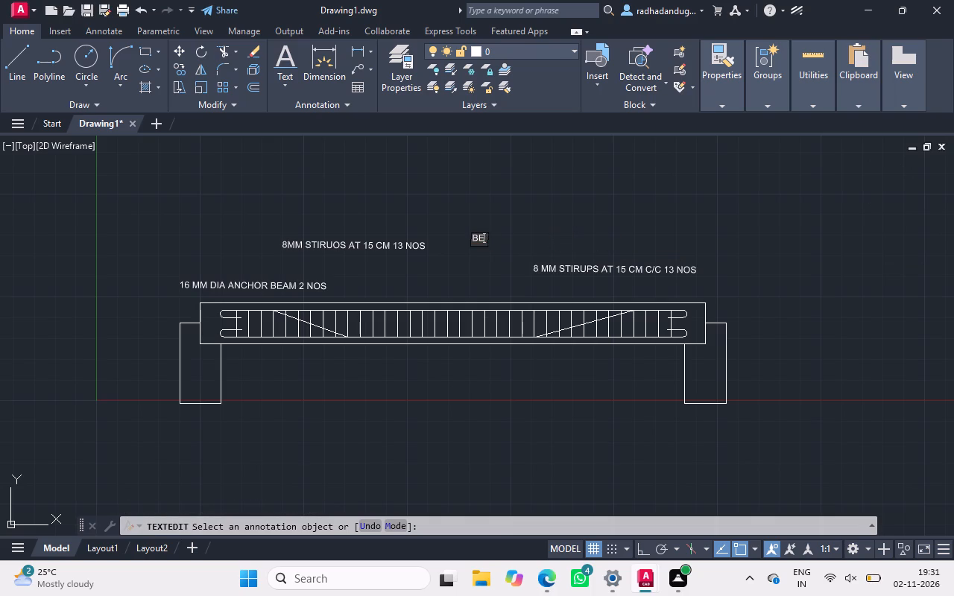
{"action": "key", "text": "BackSpace"}
{"action": "key", "text": "BackSpace"}
{"action": "type", "text": "8MM"}
{"action": "key", "text": "space"}
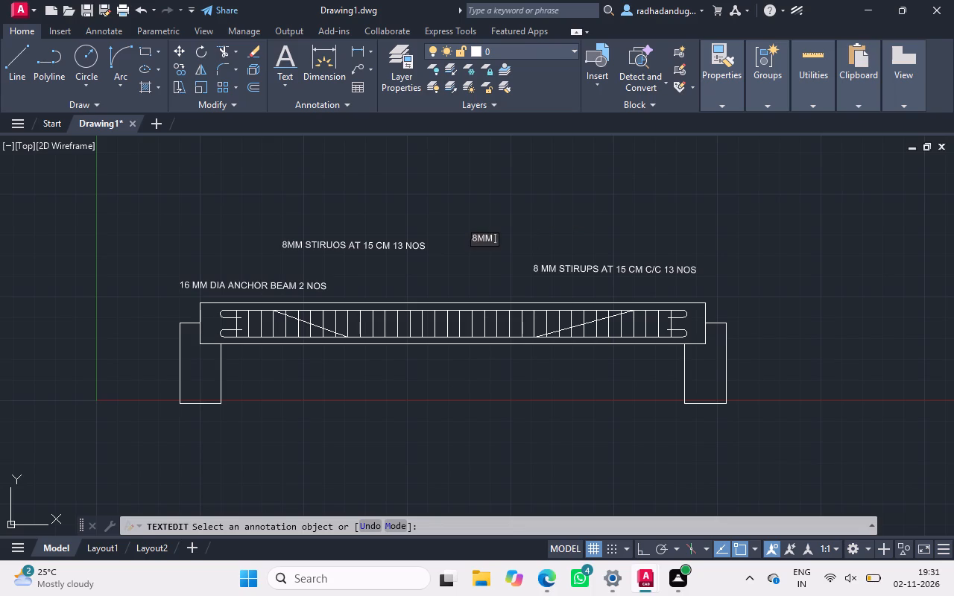
{"action": "type", "text": "DIA"}
{"action": "key", "text": "space"}
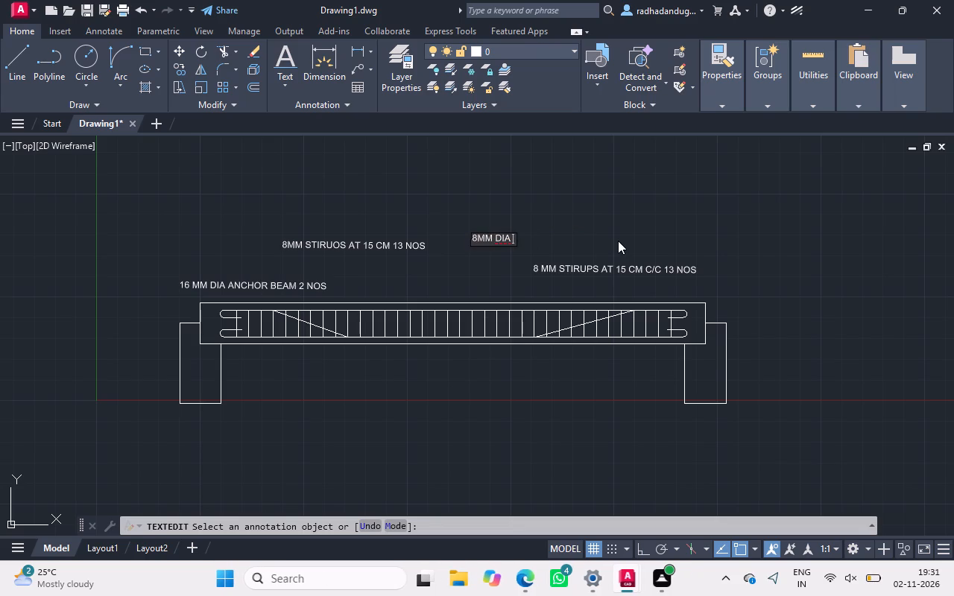
{"action": "type", "text": "STIRUPS"}
{"action": "key", "text": "space"}
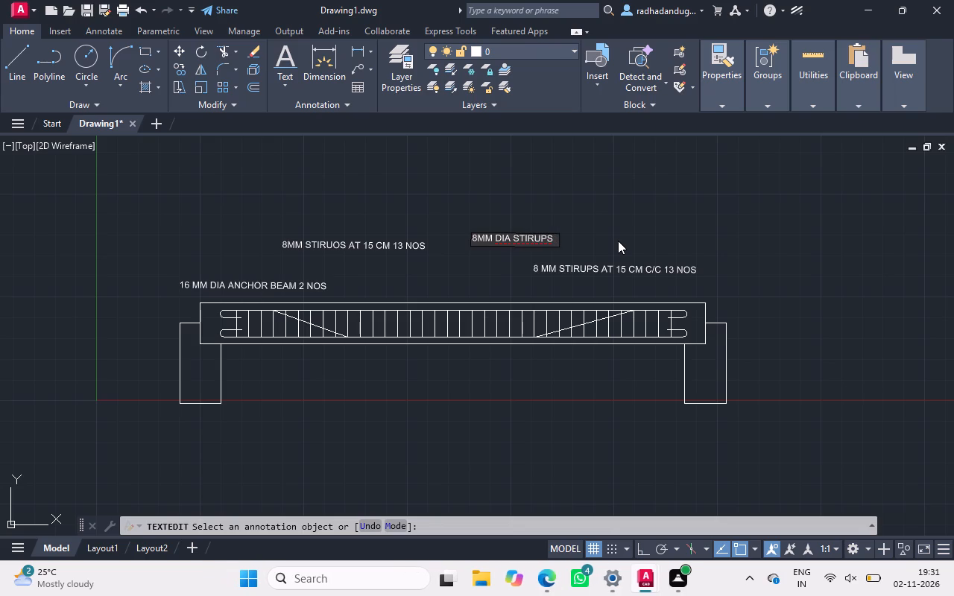
{"action": "type", "text": "AT"}
{"action": "key", "text": "space"}
{"action": "type", "text": "21 C/"}
{"action": "type", "text": "C"}
{"action": "key", "text": "space"}
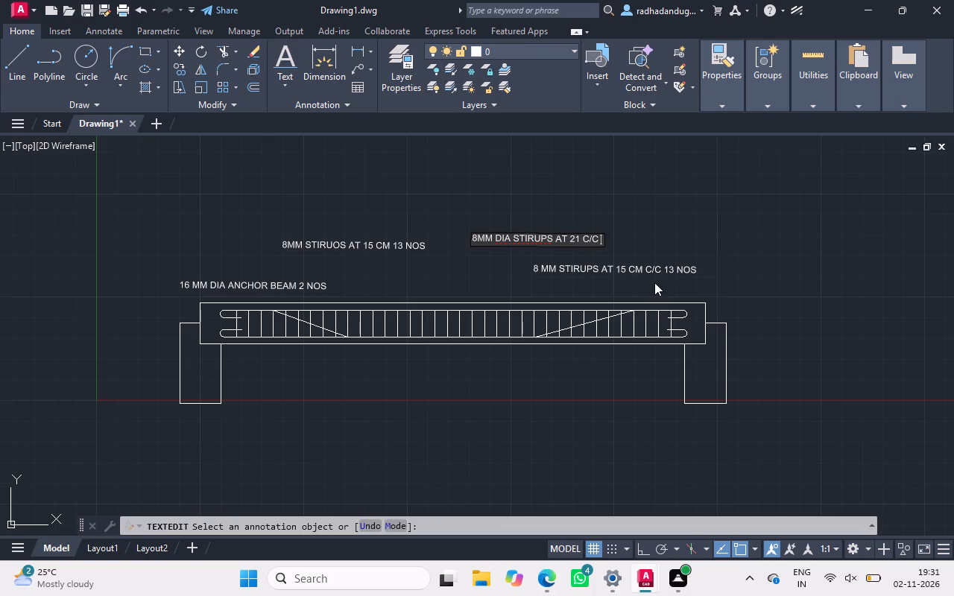
{"action": "left_click", "coordinate": [578, 237]}
{"action": "key", "text": "space"}
{"action": "type", "text": "CM"}
{"action": "left_click", "coordinate": [668, 241]}
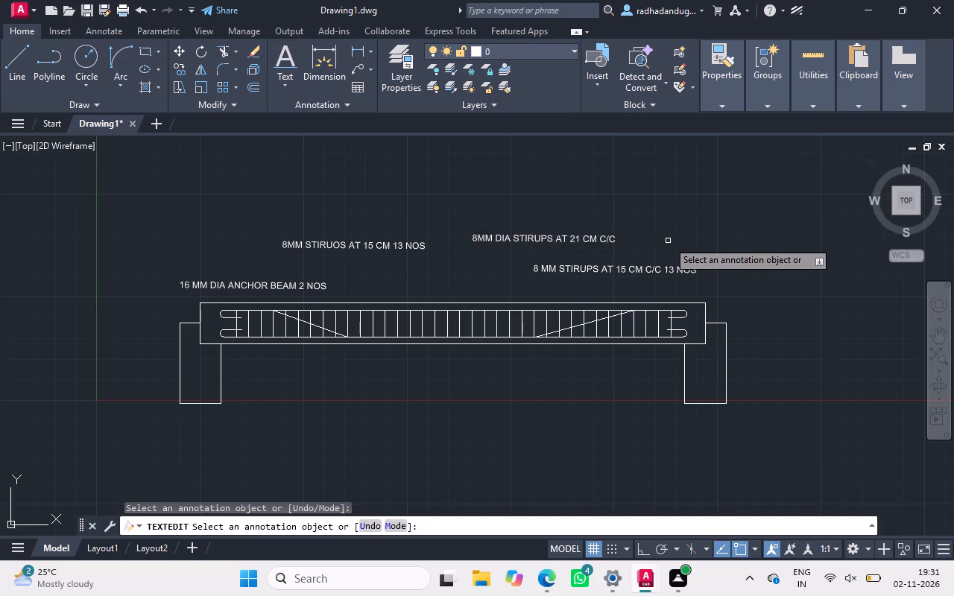
{"action": "key", "text": "Escape"}
{"action": "key", "text": "Escape"}
{"action": "key", "text": "Escape"}
{"action": "key", "text": "Escape"}
{"action": "key", "text": "Escape"}
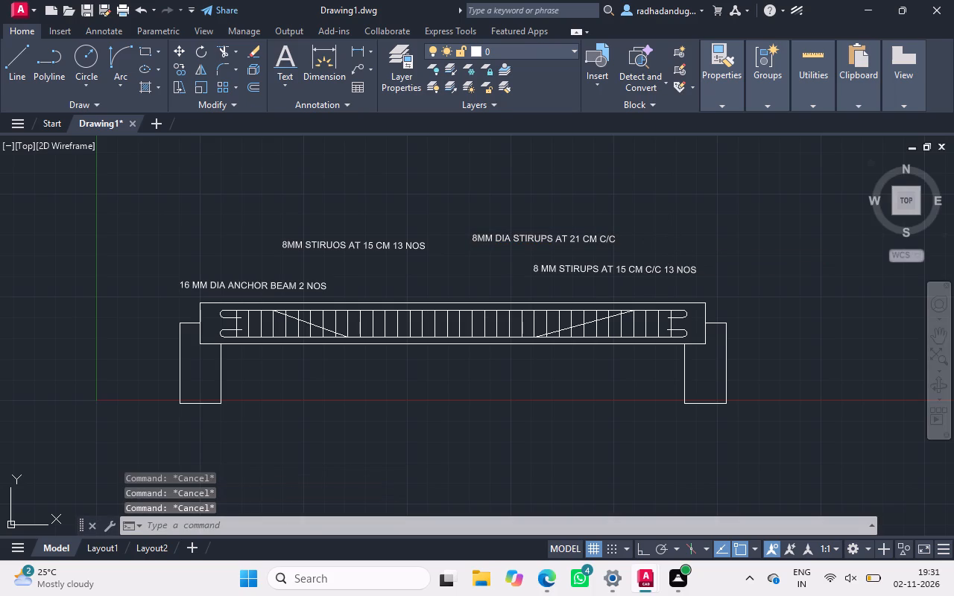
{"action": "key", "text": "Escape"}
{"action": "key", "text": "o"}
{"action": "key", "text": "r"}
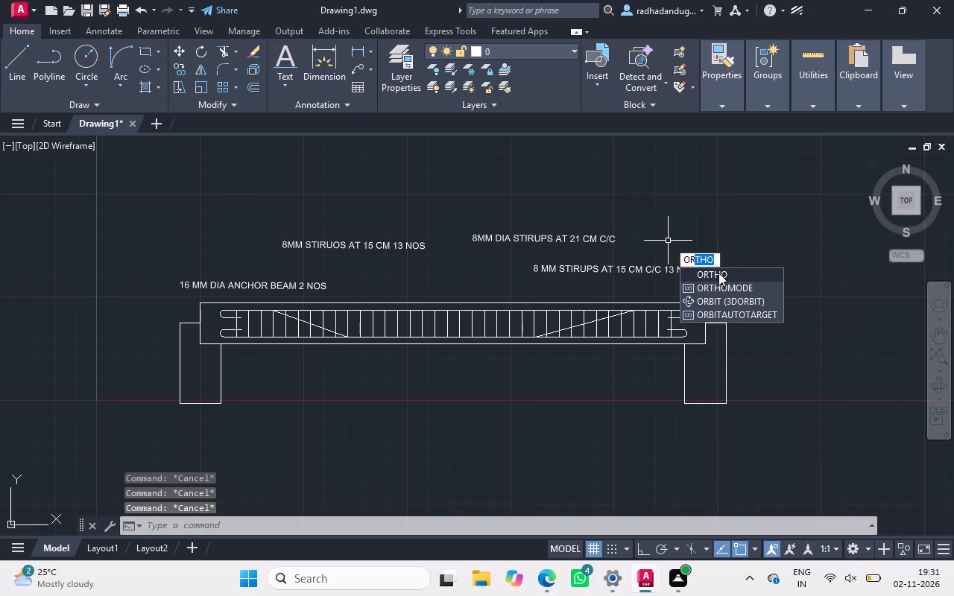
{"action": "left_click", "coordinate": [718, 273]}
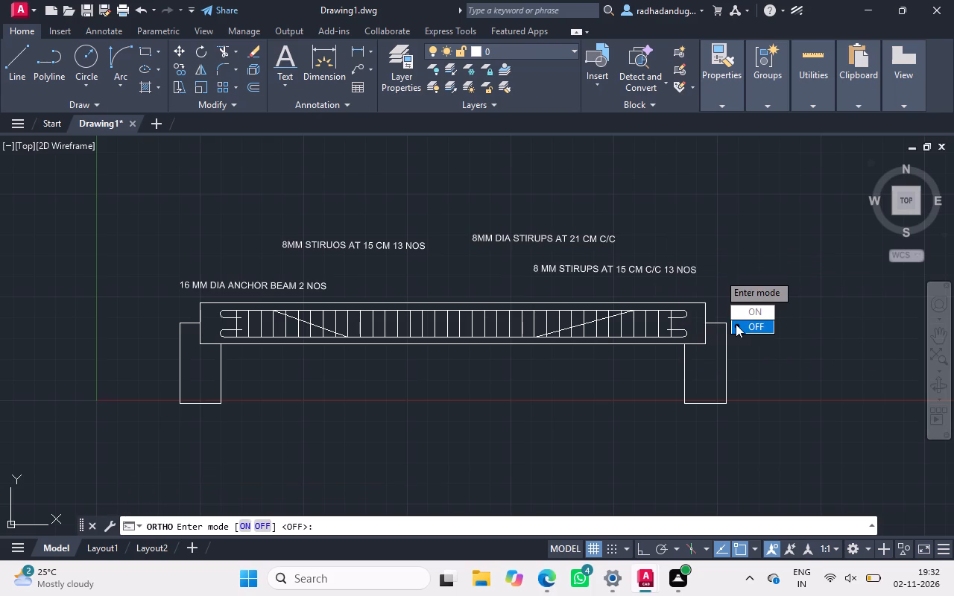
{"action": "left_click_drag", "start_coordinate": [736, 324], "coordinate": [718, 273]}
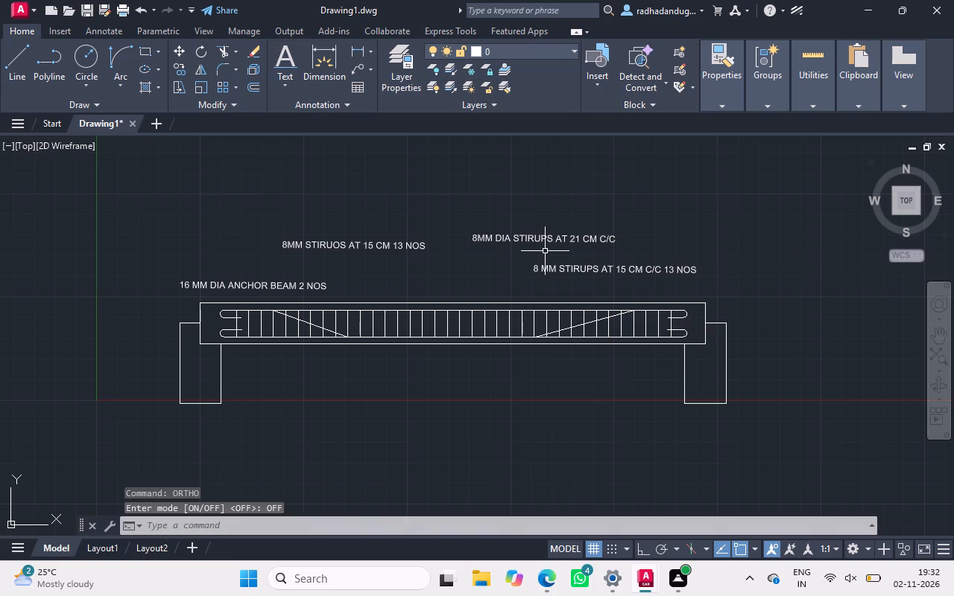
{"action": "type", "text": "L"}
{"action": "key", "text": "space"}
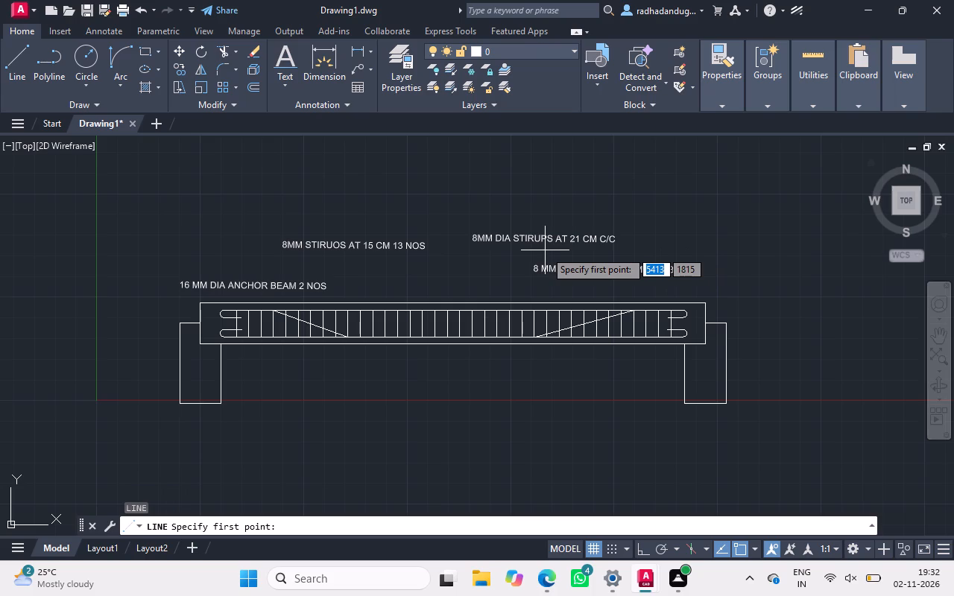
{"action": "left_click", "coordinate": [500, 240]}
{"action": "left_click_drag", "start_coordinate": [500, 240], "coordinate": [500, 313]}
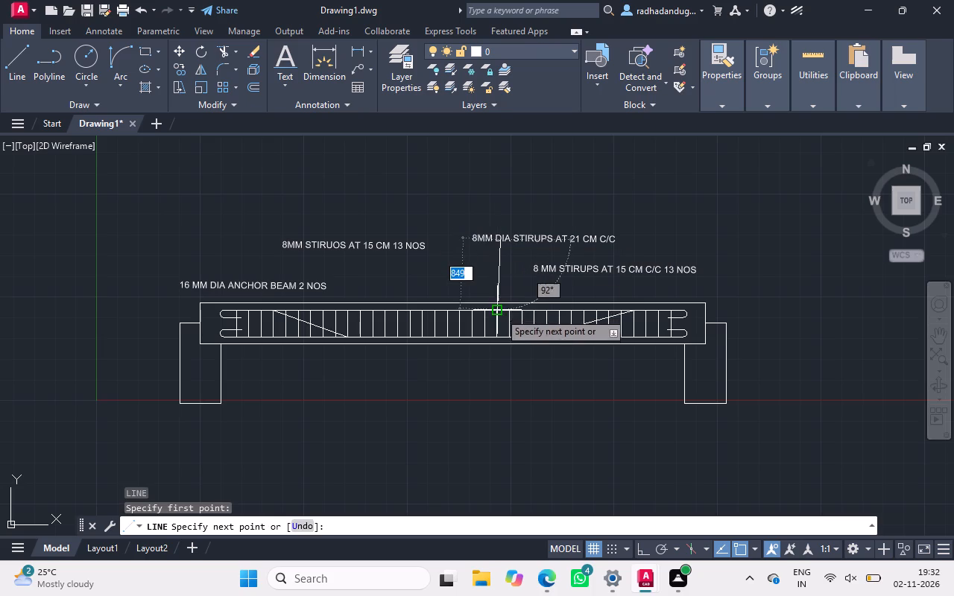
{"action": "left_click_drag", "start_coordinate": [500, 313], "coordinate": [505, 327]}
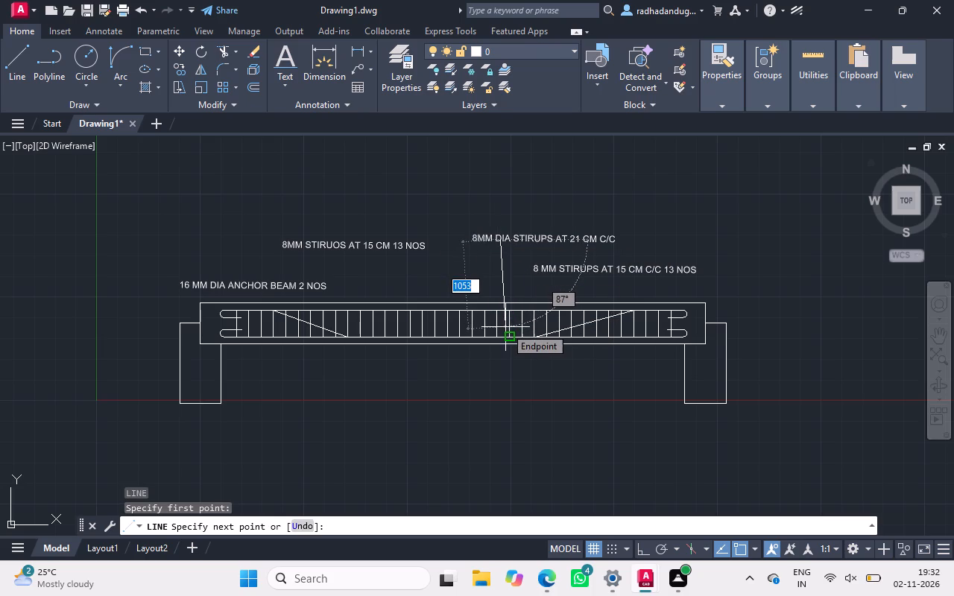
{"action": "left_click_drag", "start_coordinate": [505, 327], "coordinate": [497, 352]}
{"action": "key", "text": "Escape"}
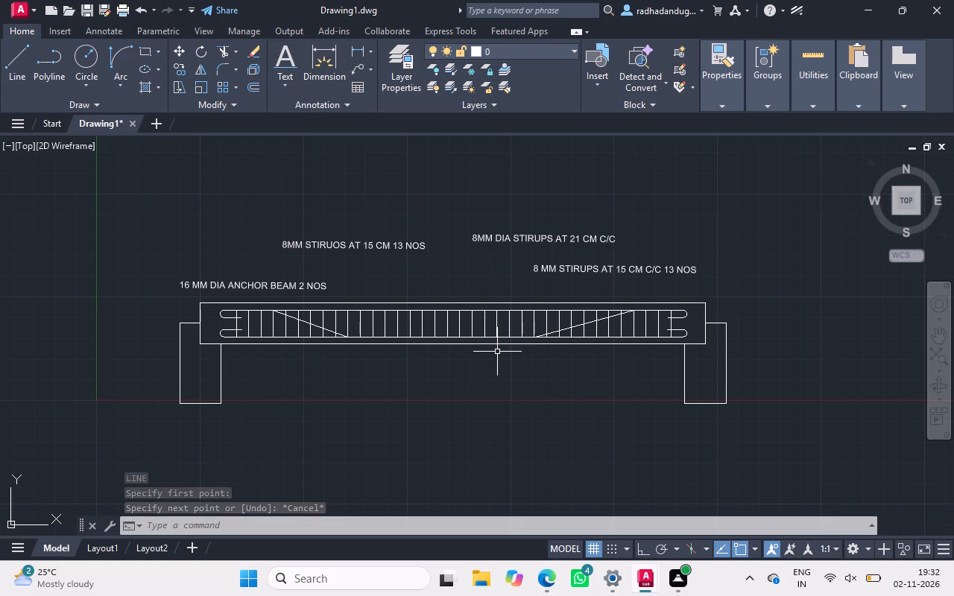
Turn ortho mode on and start a new line.
{"action": "type", "text": "OR"}
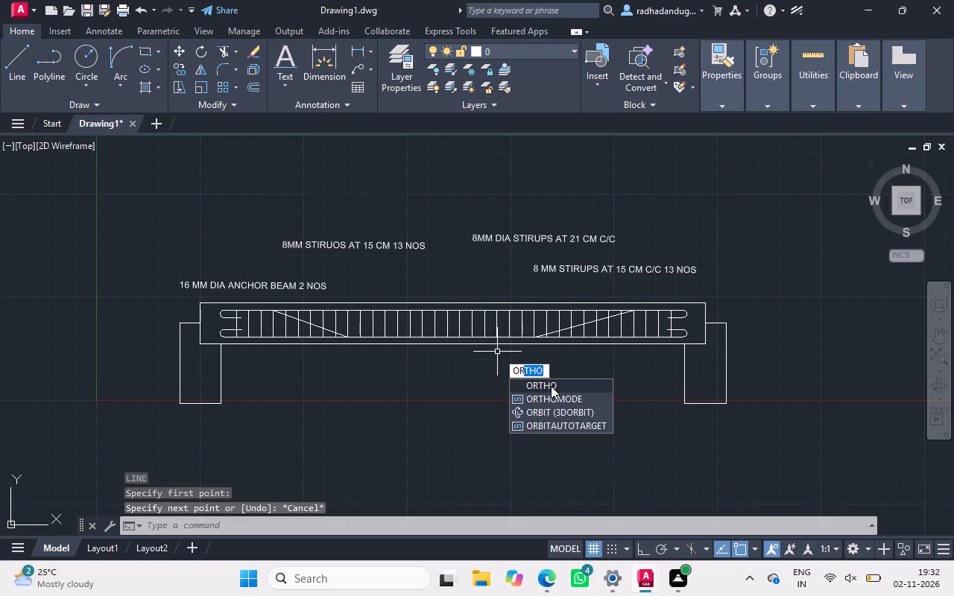
{"action": "left_click", "coordinate": [551, 386]}
{"action": "left_click_drag", "start_coordinate": [574, 422], "coordinate": [551, 386]}
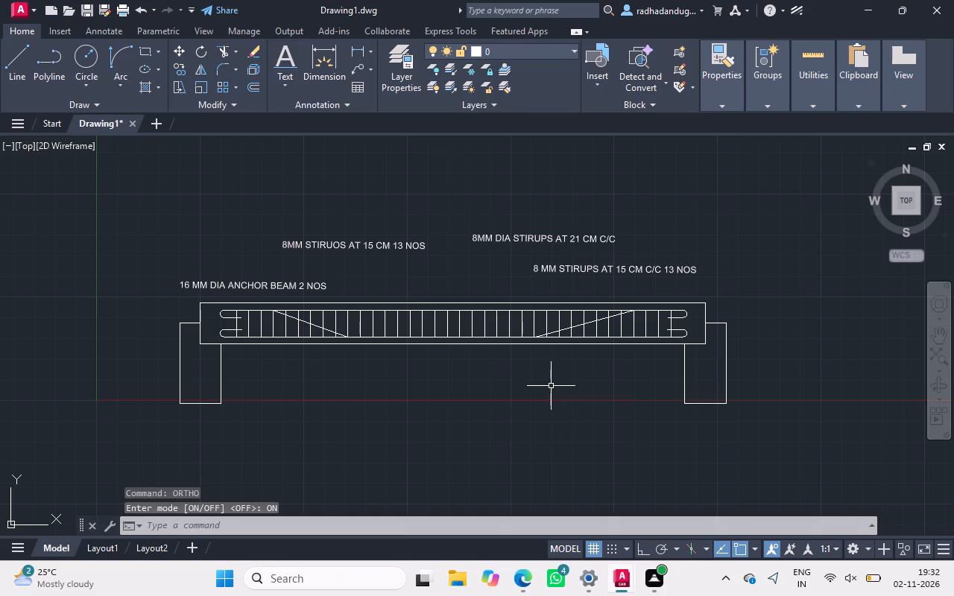
{"action": "key", "text": "l"}
{"action": "key", "text": "space"}
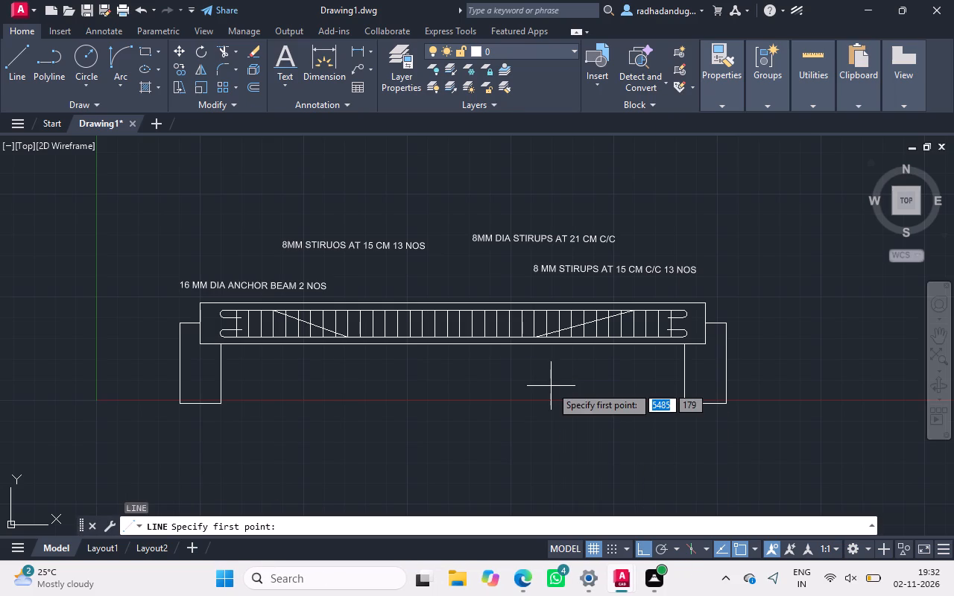
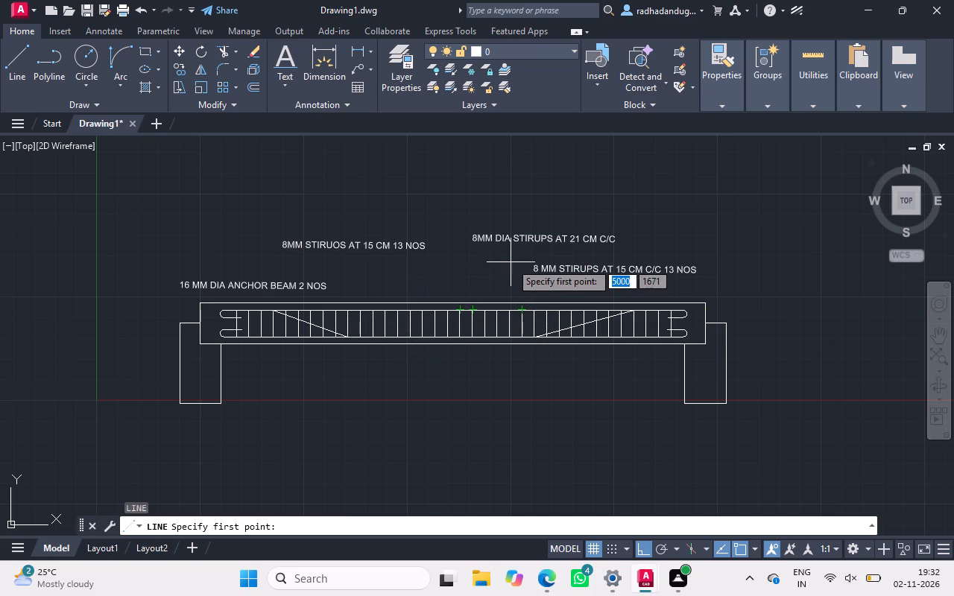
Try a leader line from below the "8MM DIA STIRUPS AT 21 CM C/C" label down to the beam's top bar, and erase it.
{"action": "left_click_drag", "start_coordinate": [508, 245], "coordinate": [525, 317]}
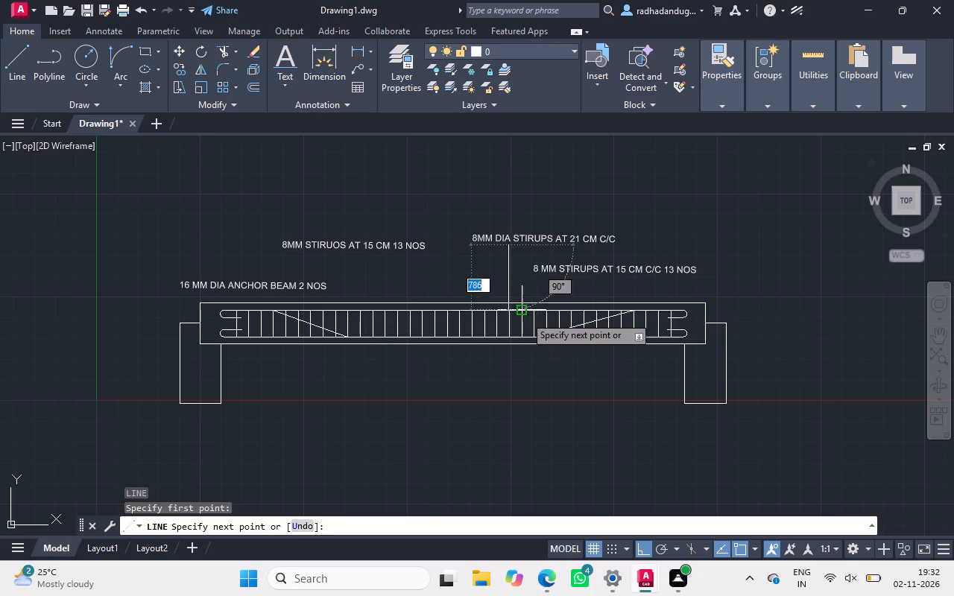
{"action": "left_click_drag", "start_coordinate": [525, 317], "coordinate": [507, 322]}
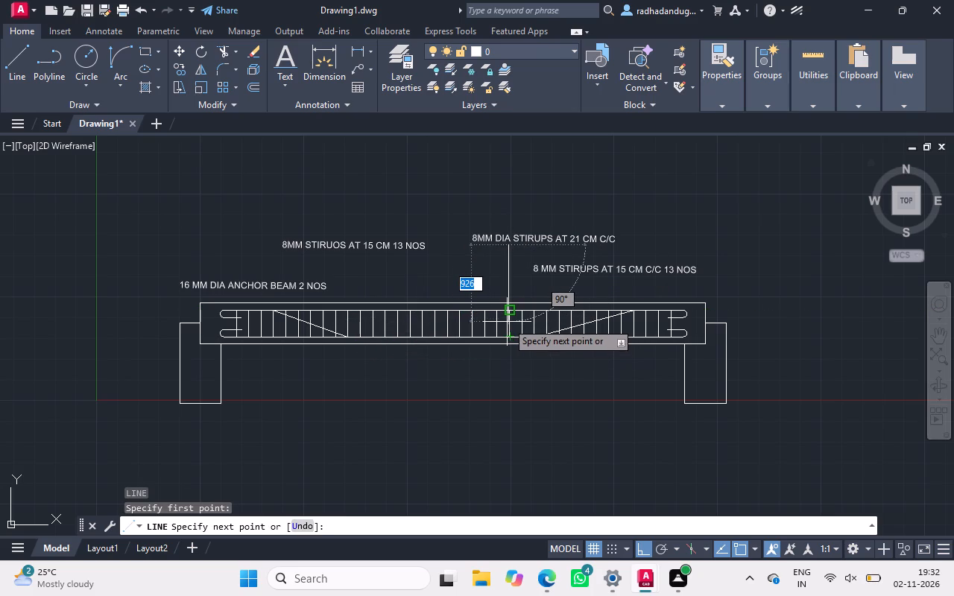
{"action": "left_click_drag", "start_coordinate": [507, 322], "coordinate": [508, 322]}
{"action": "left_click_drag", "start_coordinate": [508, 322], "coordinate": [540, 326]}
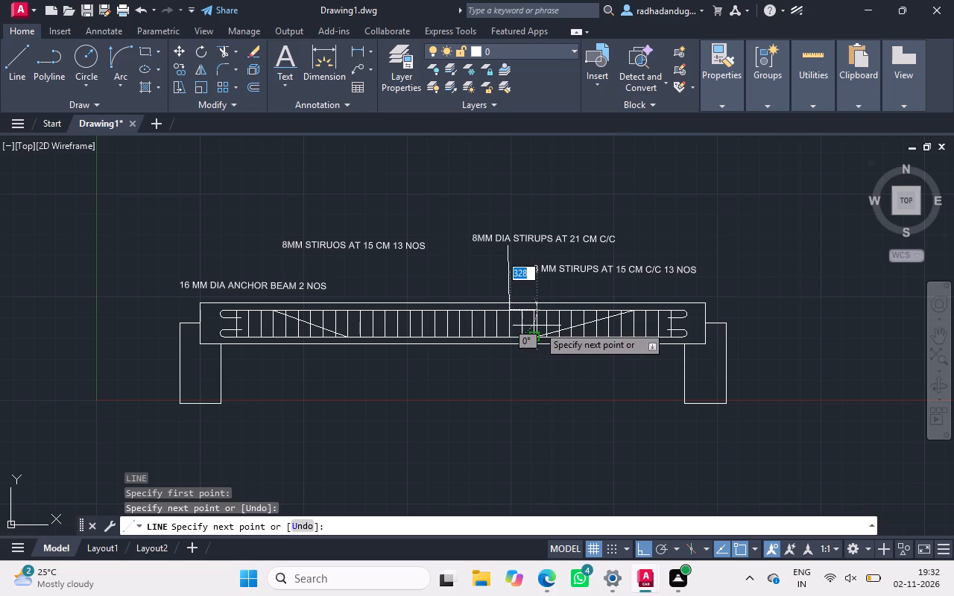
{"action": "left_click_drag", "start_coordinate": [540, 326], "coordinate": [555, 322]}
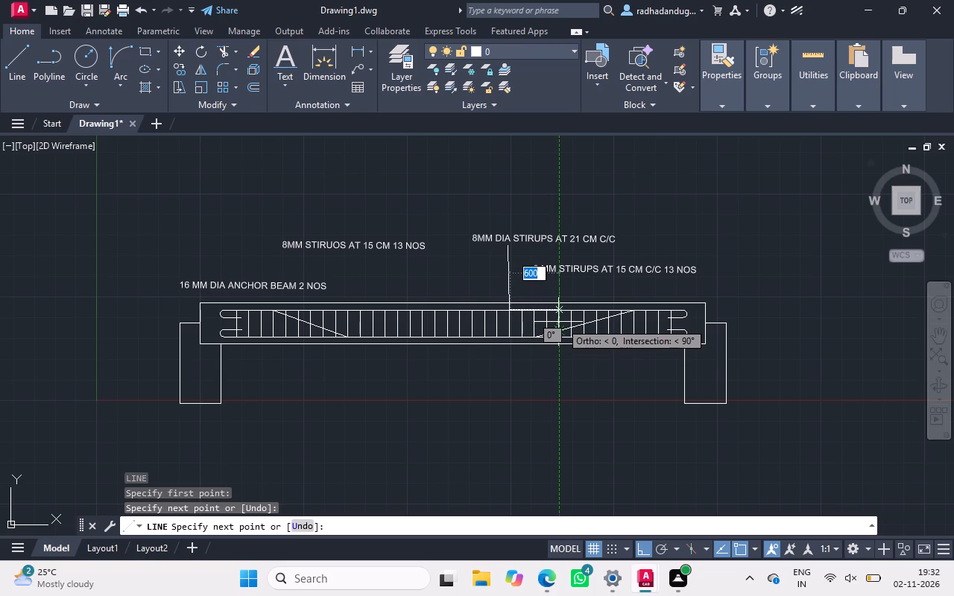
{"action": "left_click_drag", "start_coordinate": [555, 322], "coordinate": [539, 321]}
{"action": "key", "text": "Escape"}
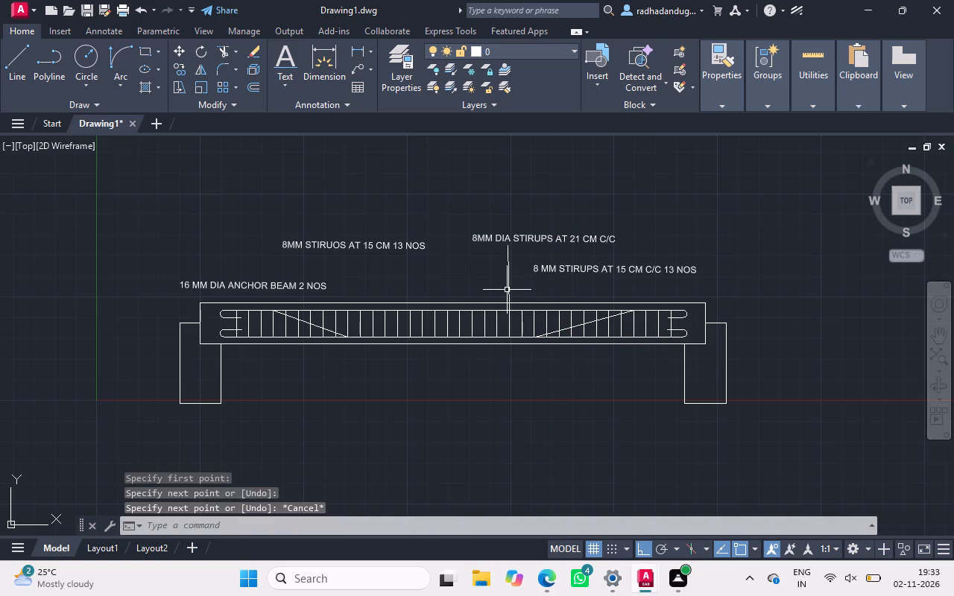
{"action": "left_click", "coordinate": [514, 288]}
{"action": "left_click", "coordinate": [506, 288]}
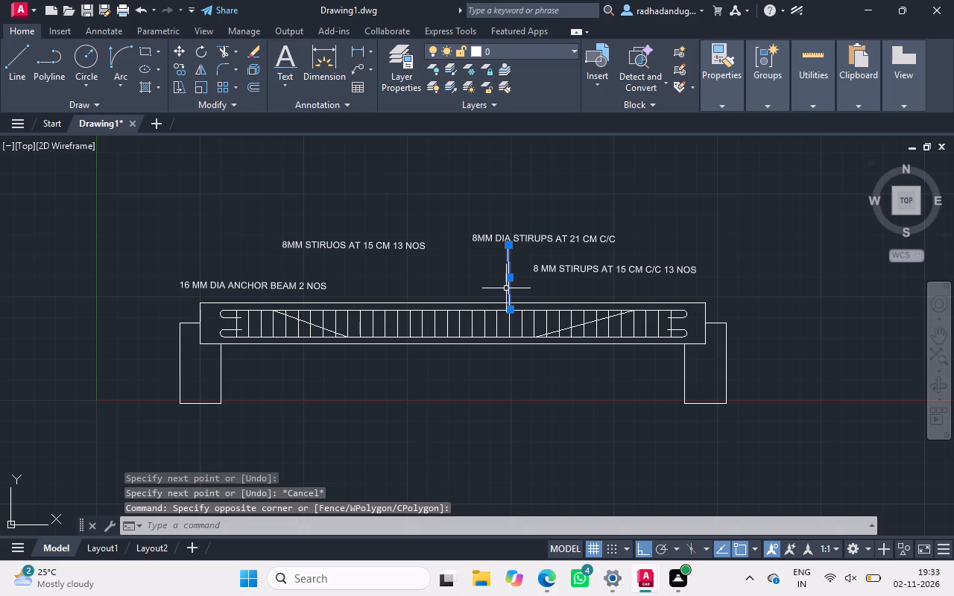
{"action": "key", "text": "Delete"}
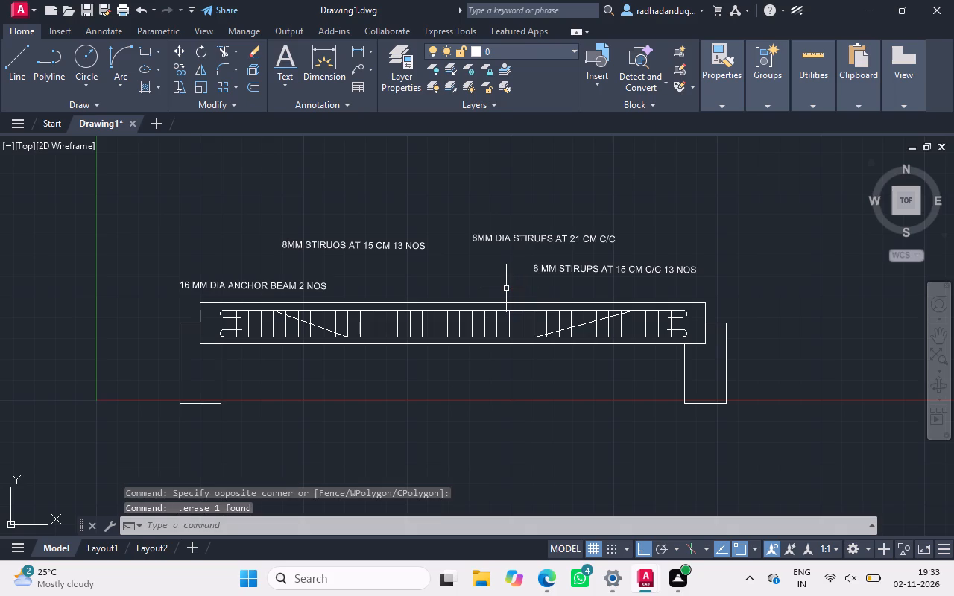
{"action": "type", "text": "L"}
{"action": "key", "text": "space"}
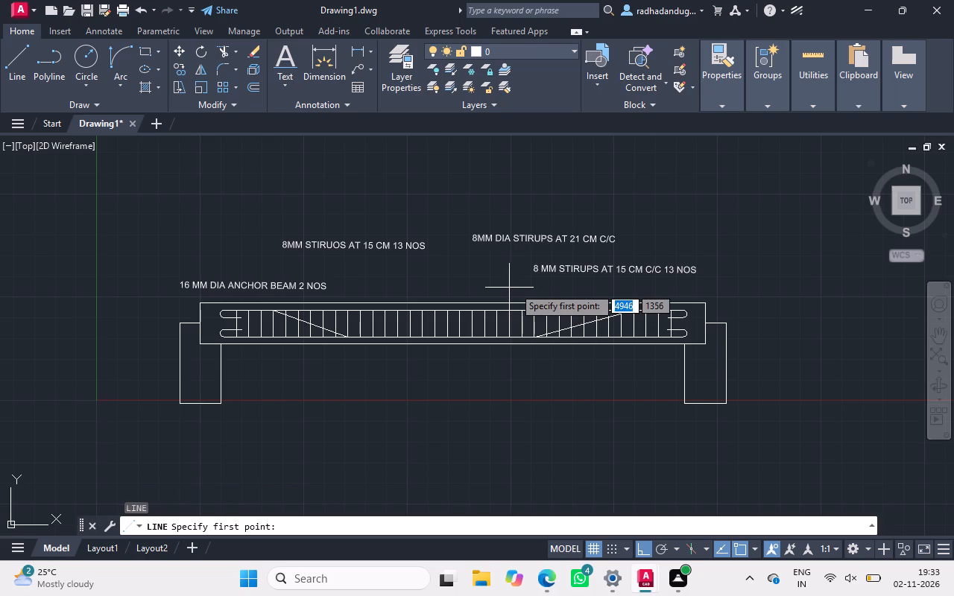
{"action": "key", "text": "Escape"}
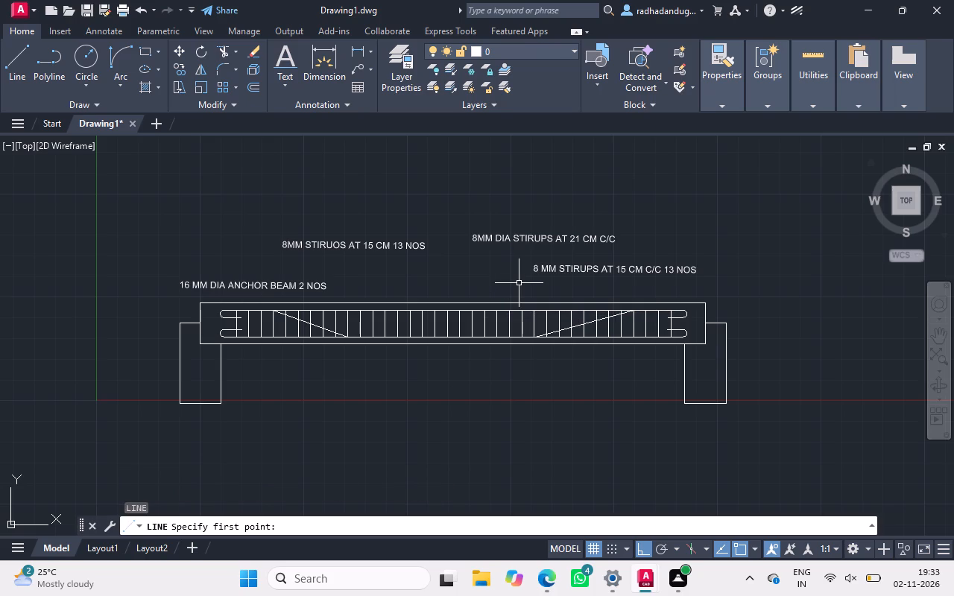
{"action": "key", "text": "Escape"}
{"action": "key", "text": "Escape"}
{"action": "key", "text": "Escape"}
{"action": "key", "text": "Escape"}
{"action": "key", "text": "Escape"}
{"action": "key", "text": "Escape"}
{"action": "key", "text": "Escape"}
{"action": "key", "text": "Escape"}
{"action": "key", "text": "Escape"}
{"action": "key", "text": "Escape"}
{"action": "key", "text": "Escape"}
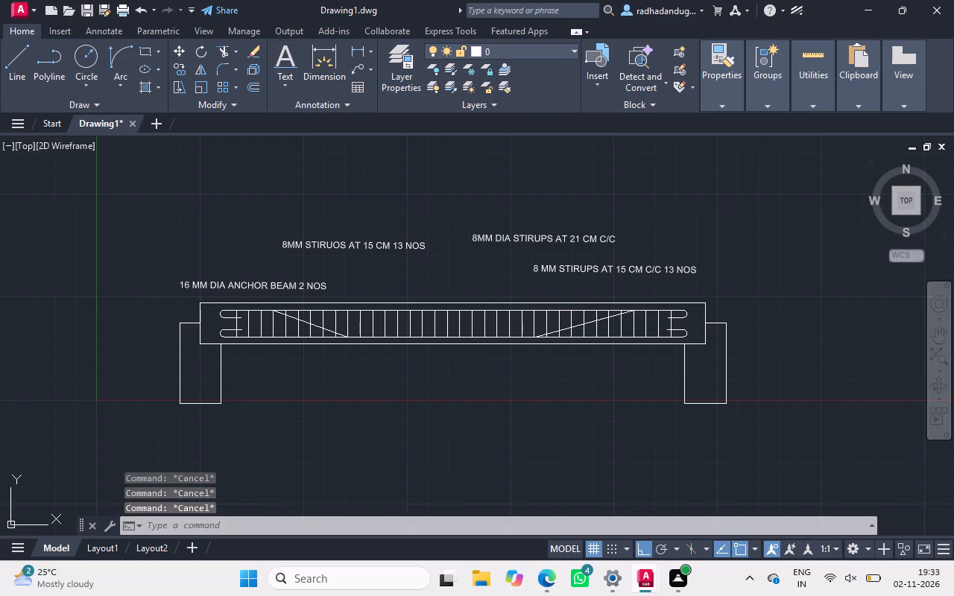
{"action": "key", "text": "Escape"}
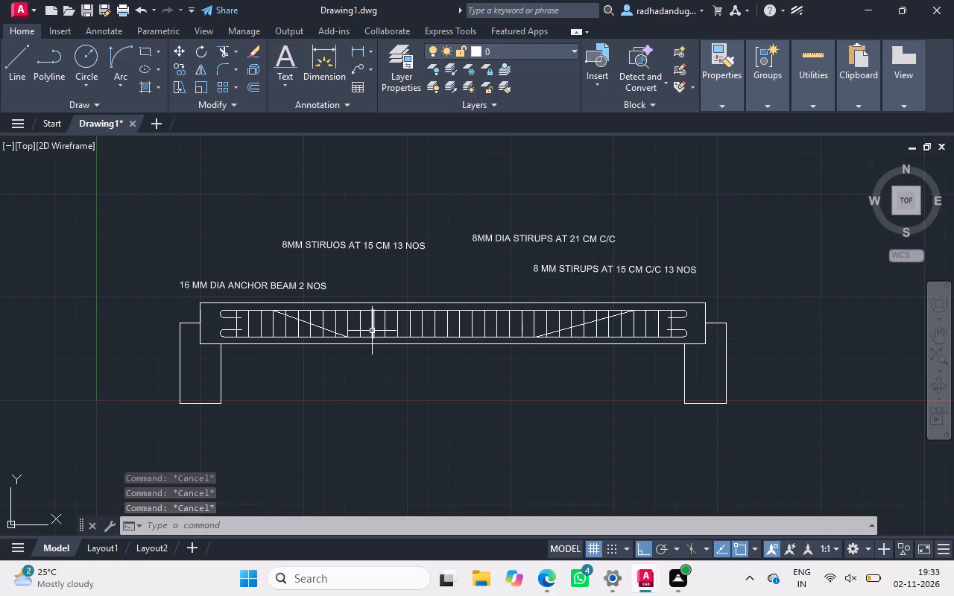
Erase the stirrup line in the beam's left half, below the "8MM STIRUOS AT 15 CM 13 NOS" label.
{"action": "left_click", "coordinate": [373, 330]}
{"action": "key", "text": "Delete"}
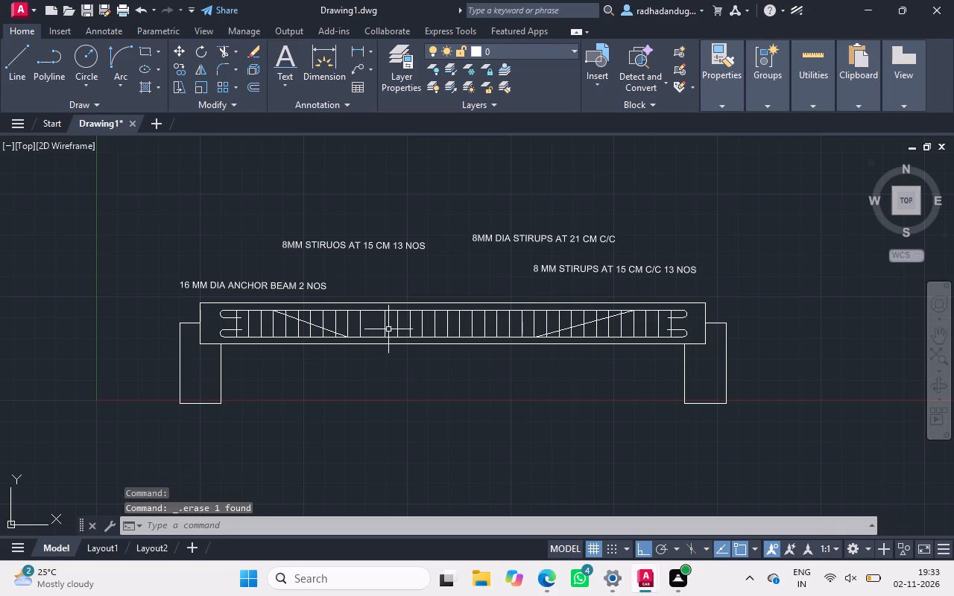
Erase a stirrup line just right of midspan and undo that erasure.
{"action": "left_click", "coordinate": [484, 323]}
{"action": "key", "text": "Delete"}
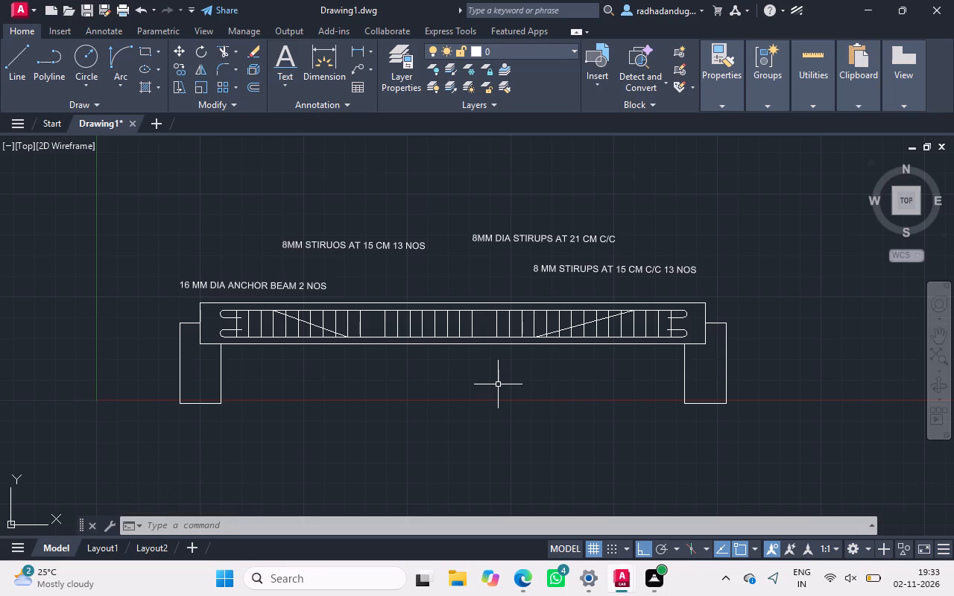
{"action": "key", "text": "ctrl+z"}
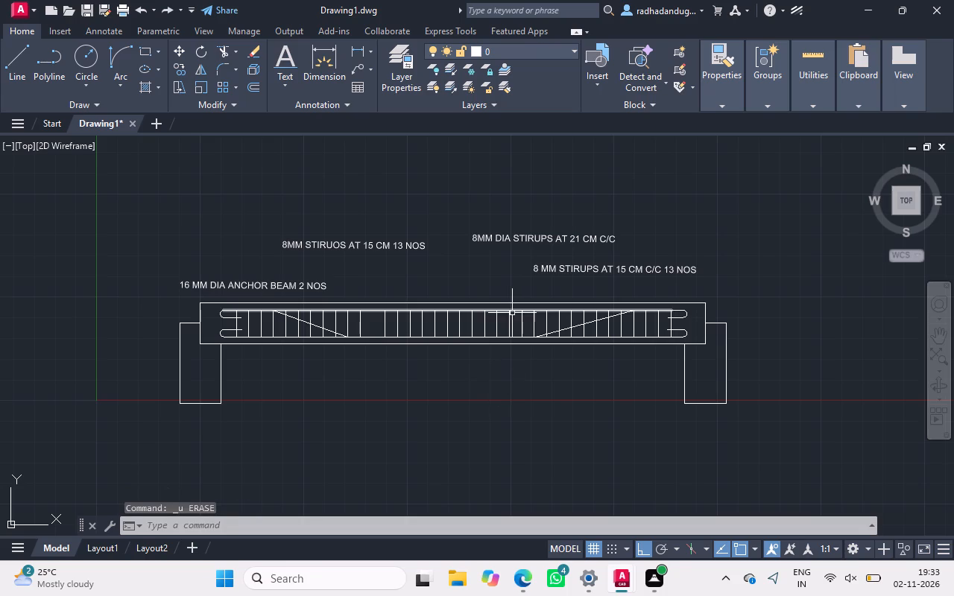
Erase the stirrup line two spaces left of the right diagonal bar's lower end.
{"action": "left_click", "coordinate": [509, 318]}
{"action": "key", "text": "Delete"}
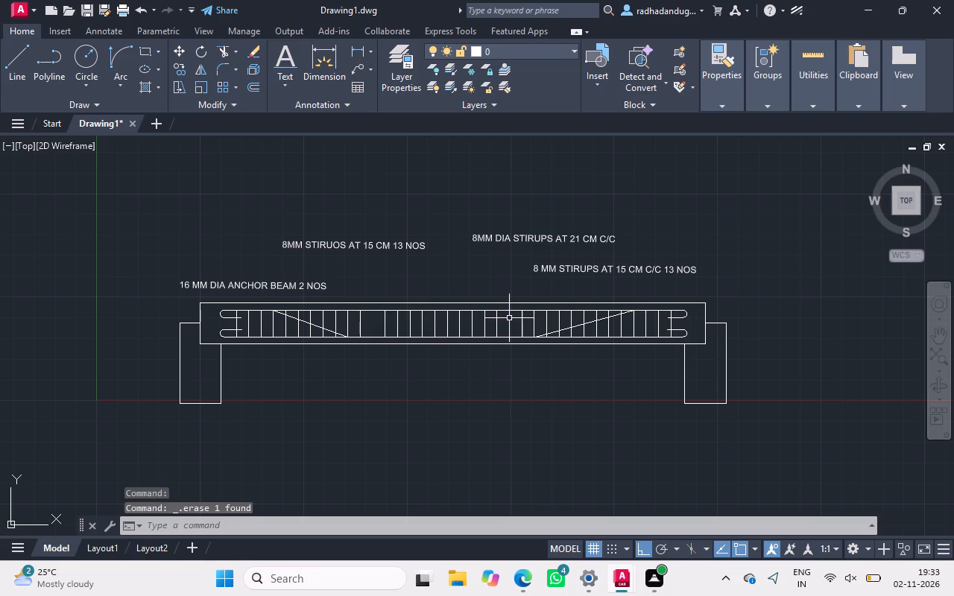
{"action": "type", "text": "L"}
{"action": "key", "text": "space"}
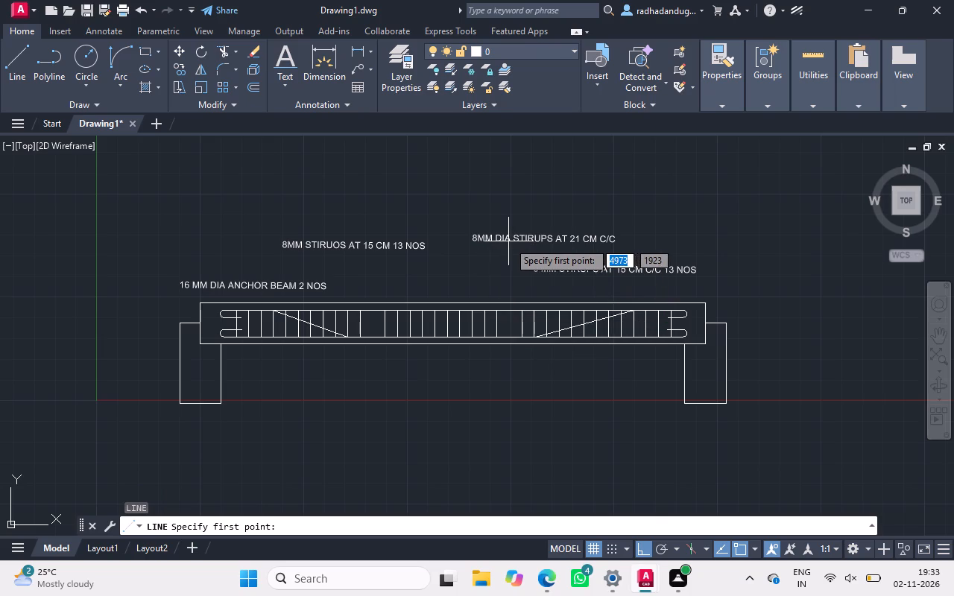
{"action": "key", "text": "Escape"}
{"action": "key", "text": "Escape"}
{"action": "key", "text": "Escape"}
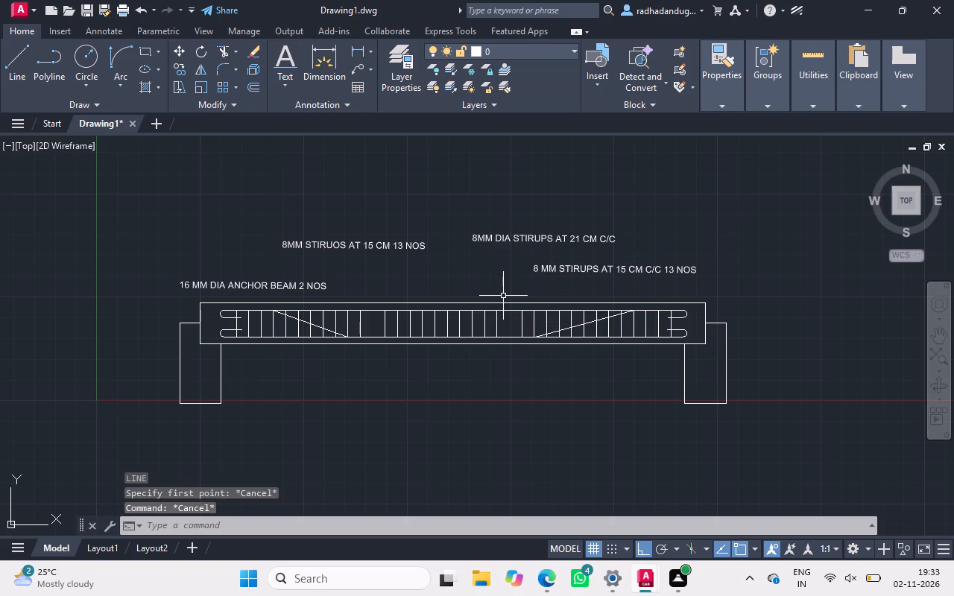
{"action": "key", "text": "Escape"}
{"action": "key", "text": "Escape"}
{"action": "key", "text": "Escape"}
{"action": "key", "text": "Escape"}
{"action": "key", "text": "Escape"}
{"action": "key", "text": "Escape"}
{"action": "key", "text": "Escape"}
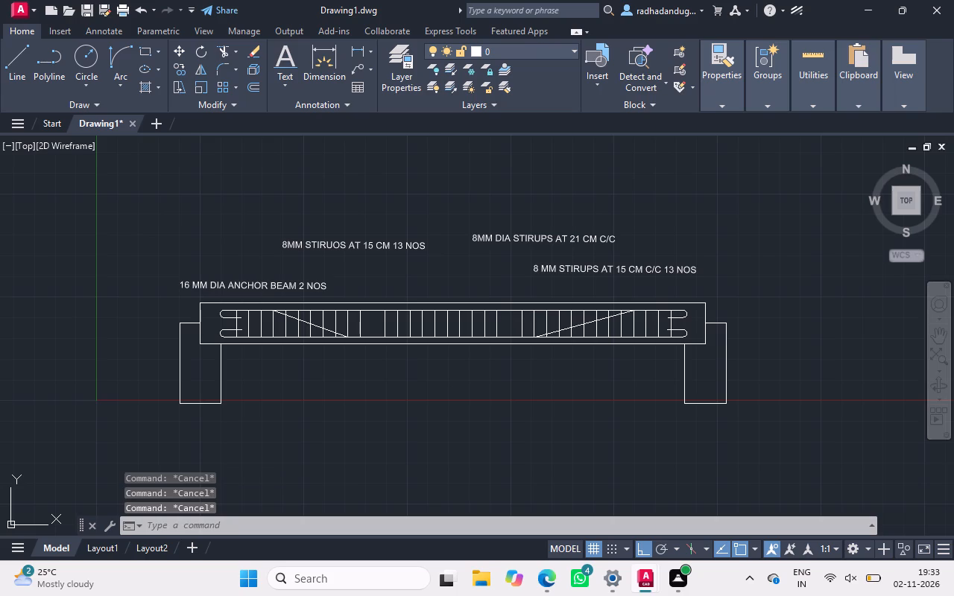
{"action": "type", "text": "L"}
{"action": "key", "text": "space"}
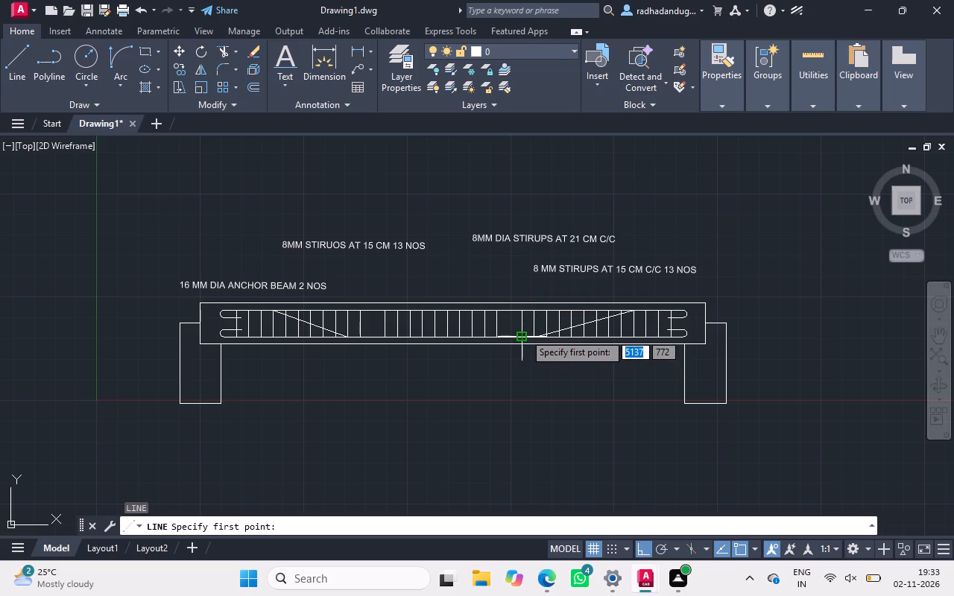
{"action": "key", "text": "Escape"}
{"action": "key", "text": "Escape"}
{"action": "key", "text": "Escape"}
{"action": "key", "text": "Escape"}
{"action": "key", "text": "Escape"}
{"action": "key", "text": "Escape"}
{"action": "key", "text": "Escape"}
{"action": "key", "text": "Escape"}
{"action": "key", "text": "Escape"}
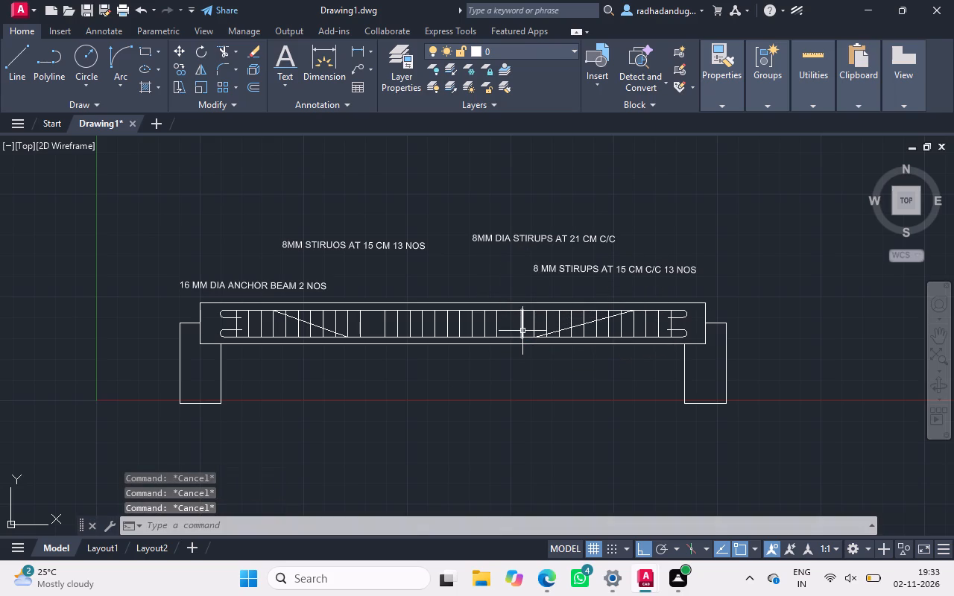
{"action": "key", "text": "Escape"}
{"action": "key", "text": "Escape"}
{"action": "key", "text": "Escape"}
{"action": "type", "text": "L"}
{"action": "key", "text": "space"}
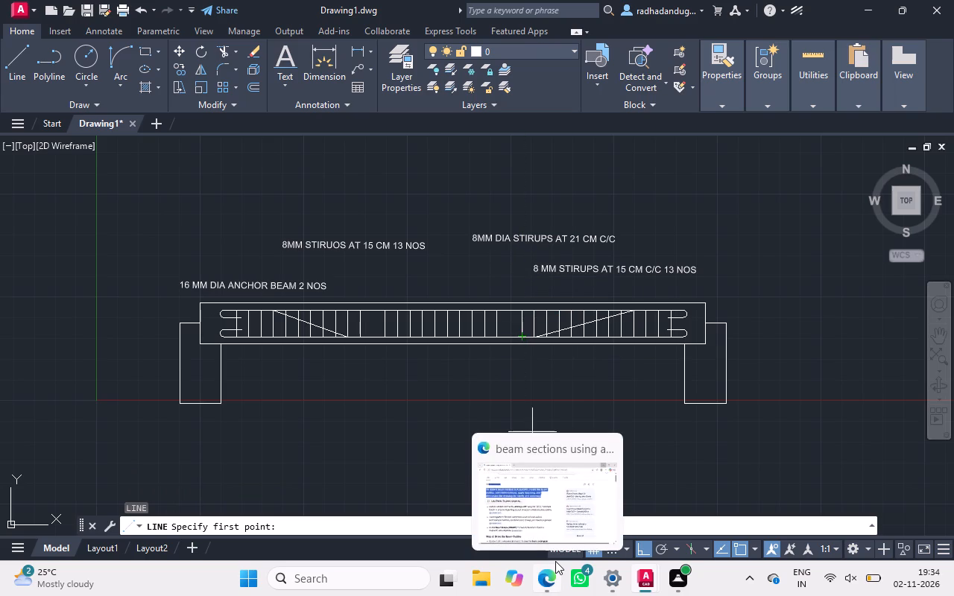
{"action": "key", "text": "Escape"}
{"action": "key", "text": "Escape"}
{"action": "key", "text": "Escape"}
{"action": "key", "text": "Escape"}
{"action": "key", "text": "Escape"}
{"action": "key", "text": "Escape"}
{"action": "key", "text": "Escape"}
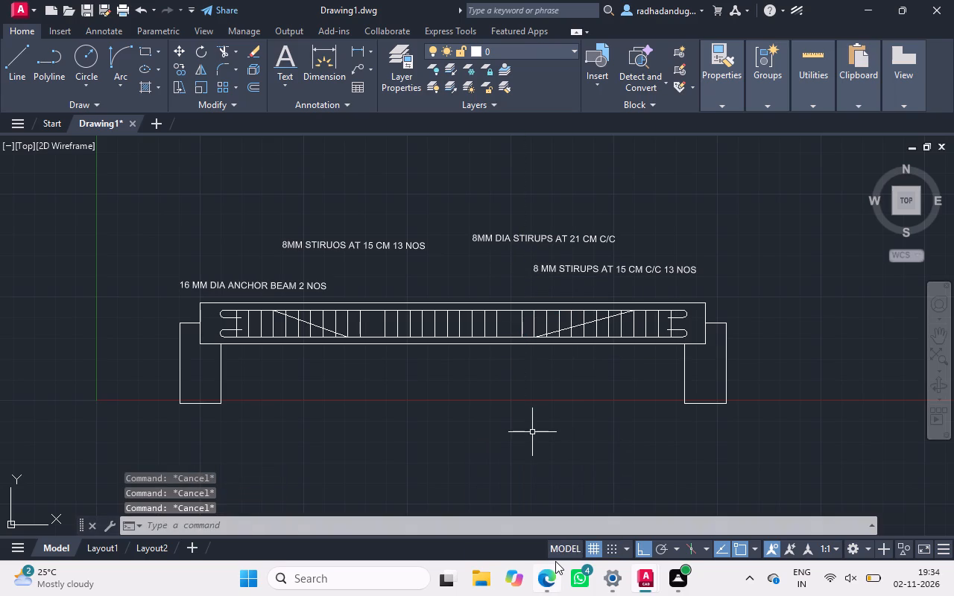
Draw a vertical leader line from below the "8MM DIA STIRUPS AT 21 CM C/C" label into the stirrup gap at the beam's mid-depth.
{"action": "type", "text": "L"}
{"action": "key", "text": "space"}
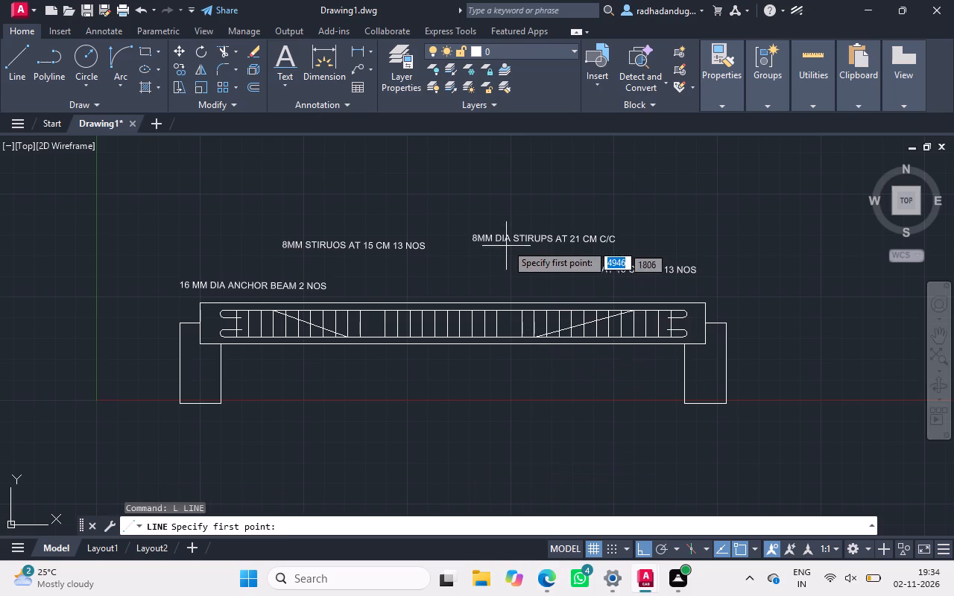
{"action": "left_click", "coordinate": [514, 253]}
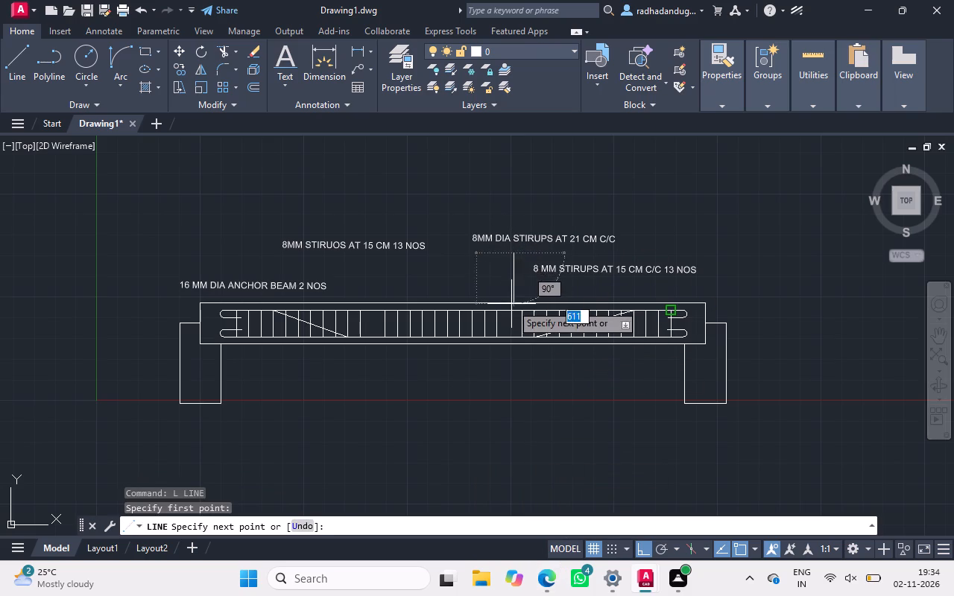
{"action": "left_click_drag", "start_coordinate": [510, 326], "coordinate": [582, 311]}
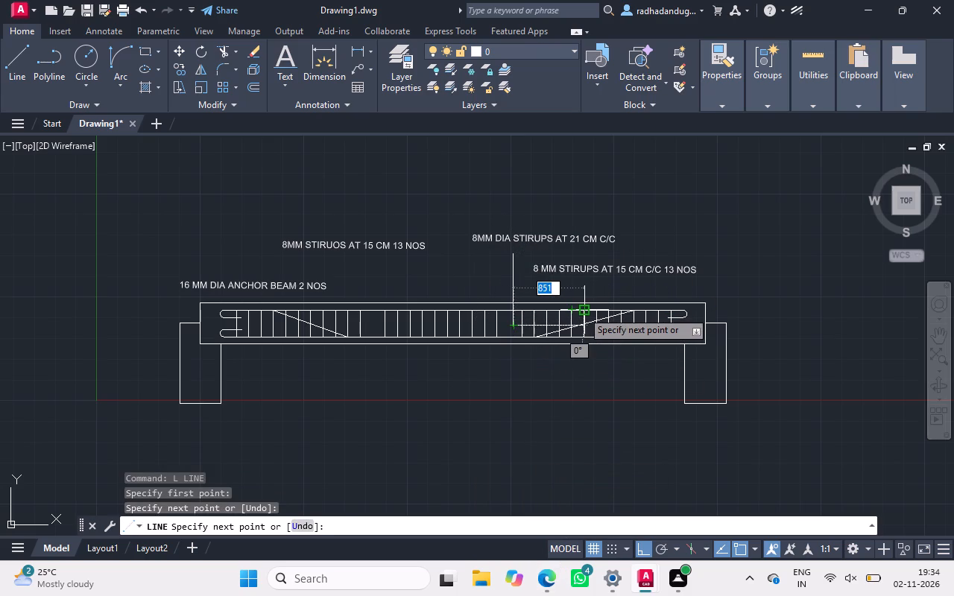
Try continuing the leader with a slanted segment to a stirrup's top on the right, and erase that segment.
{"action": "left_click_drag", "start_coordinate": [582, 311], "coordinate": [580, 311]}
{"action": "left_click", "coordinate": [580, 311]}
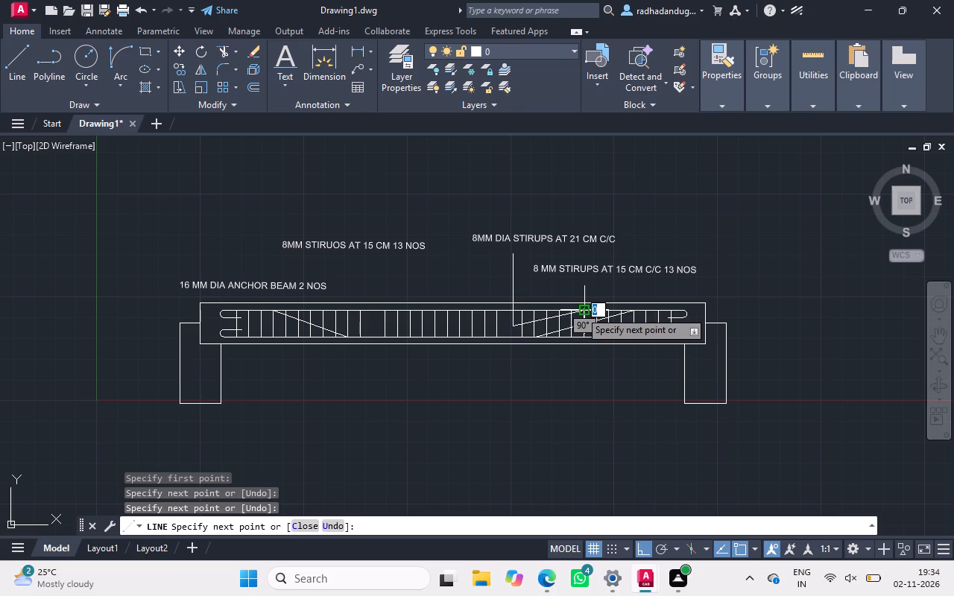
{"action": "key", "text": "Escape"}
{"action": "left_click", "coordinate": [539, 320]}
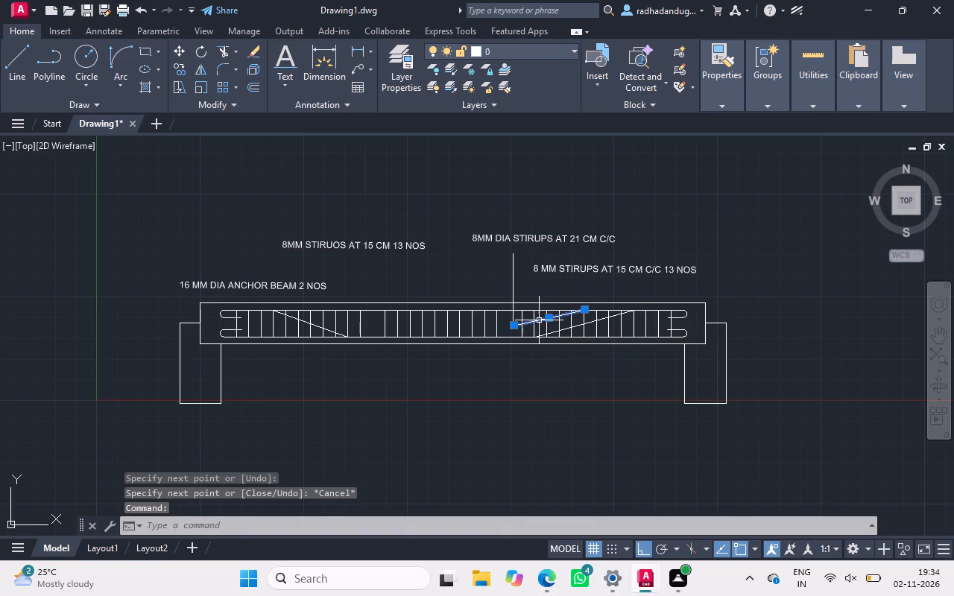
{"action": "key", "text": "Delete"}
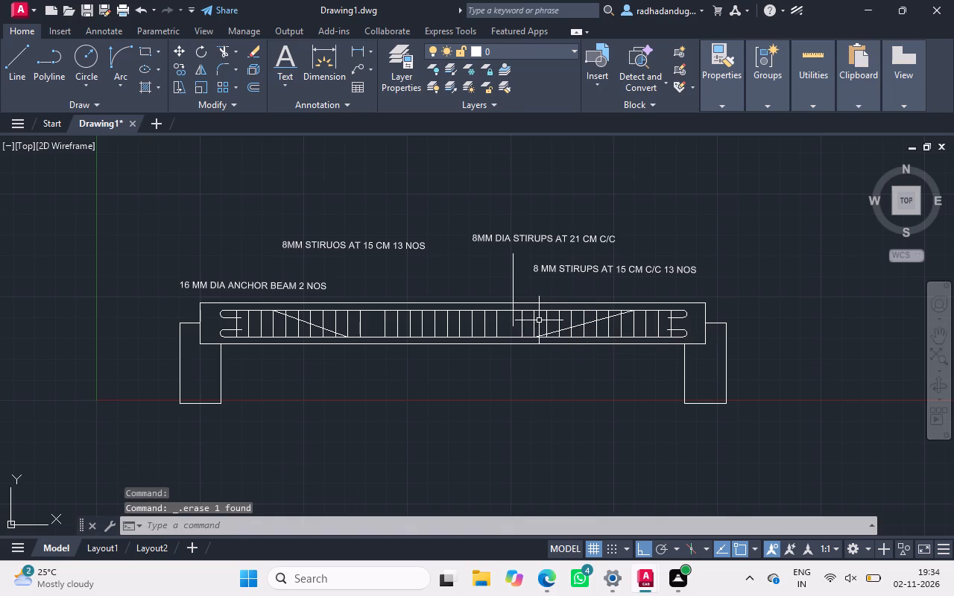
Draw a nearly horizontal line from the leader's lower end across the stirrups to the right diagonal bar.
{"action": "type", "text": "L"}
{"action": "key", "text": "space"}
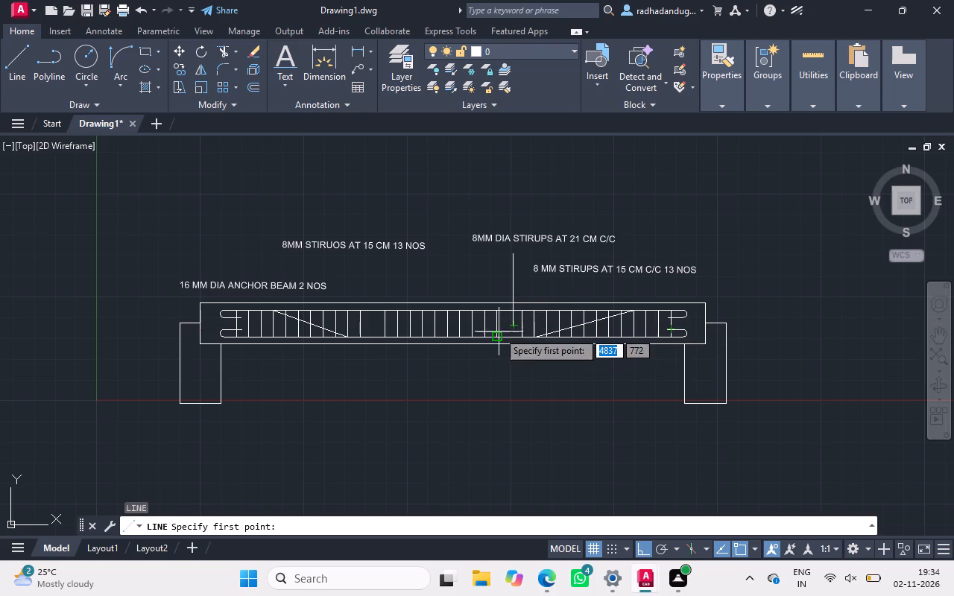
{"action": "left_click_drag", "start_coordinate": [515, 324], "coordinate": [575, 326]}
{"action": "left_click", "coordinate": [575, 326]}
{"action": "key", "text": "Escape"}
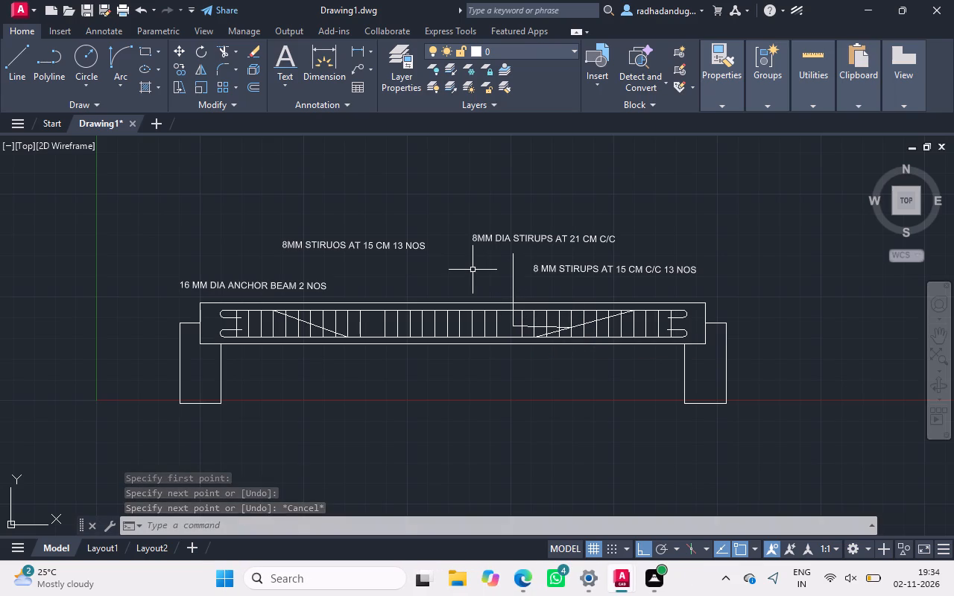
Draw a leader from below the "8MM STIRUOS AT 15 CM 13 NOS" label down into the stirrup gap and on to the left diagonal bar's lower end.
{"action": "type", "text": "L"}
{"action": "key", "text": "space"}
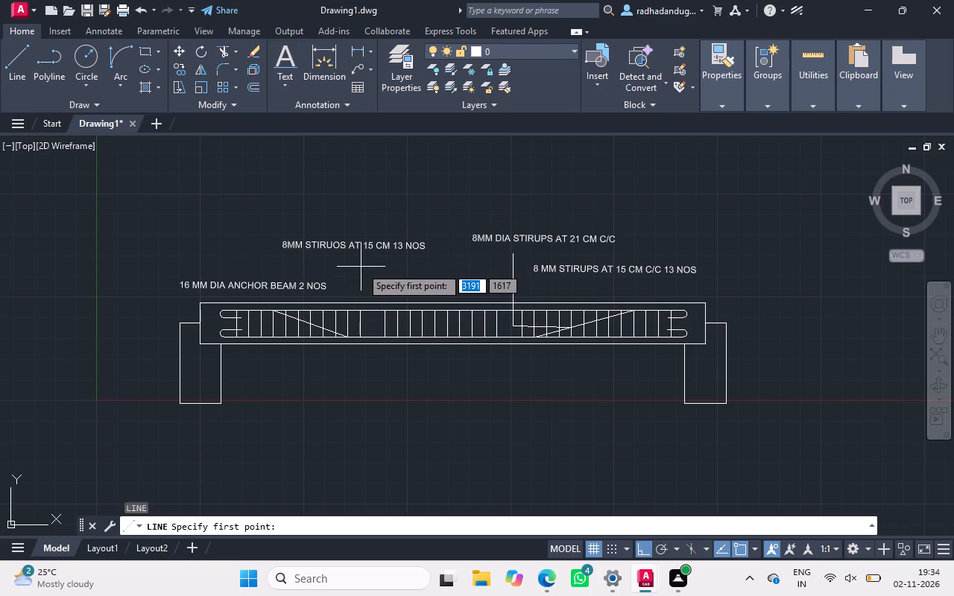
{"action": "scroll", "coordinate": [361, 267], "scroll_direction": "up", "scroll_amount": 2, "text": "ctrl"}
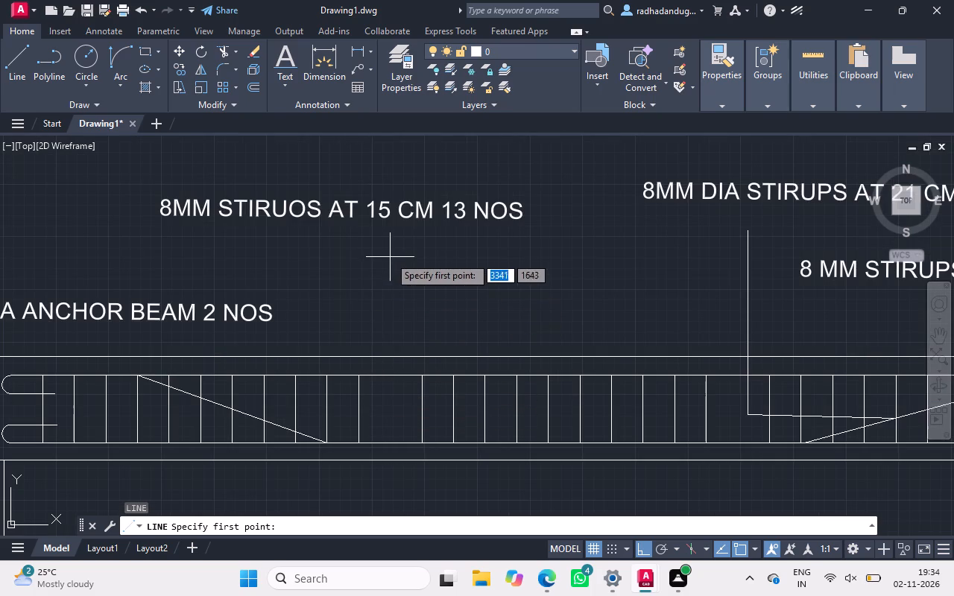
{"action": "left_click", "coordinate": [384, 247]}
{"action": "left_click", "coordinate": [373, 402]}
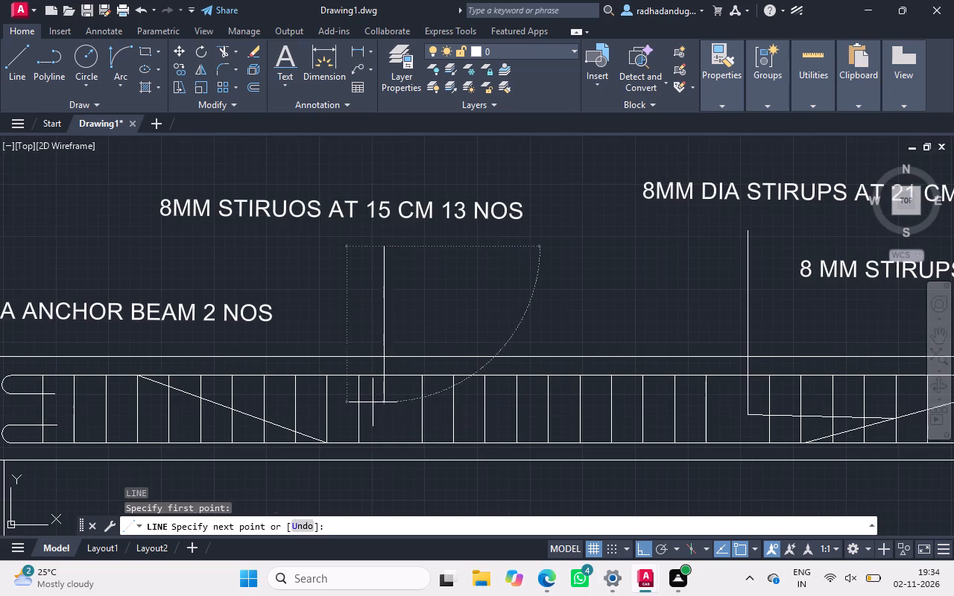
{"action": "left_click", "coordinate": [244, 409]}
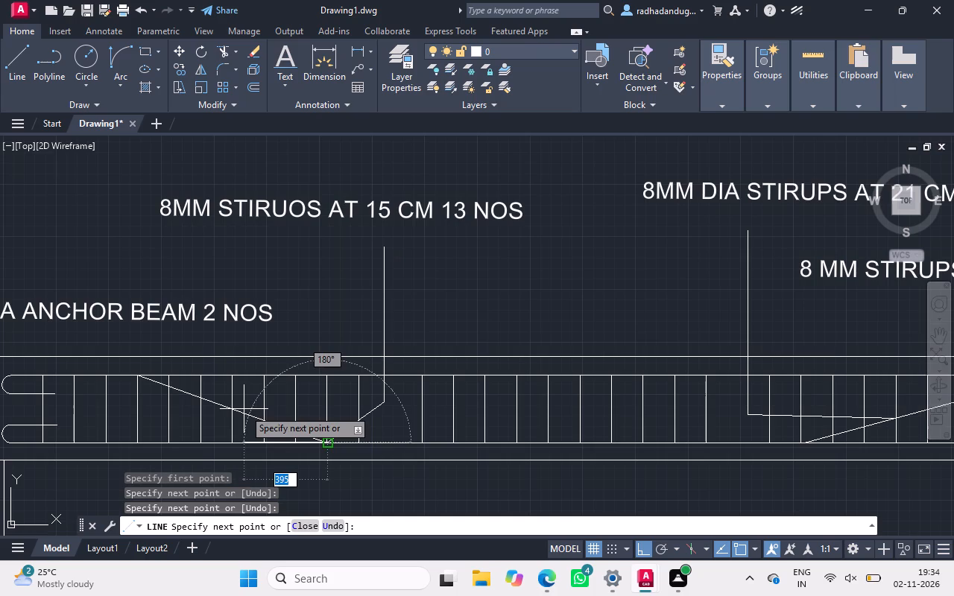
{"action": "key", "text": "Escape"}
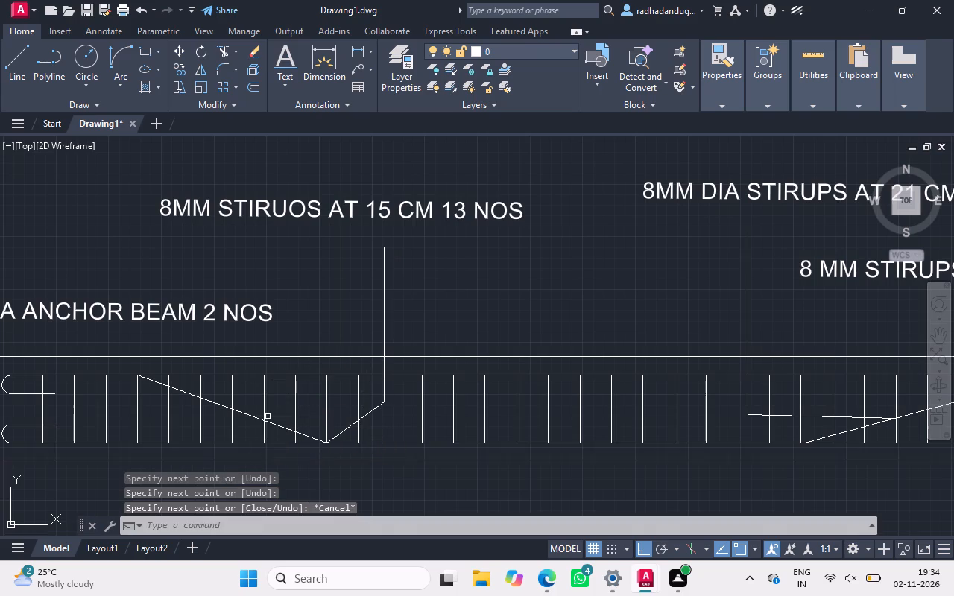
Erase the slanted leader segment running from the "8MM STIRUOS AT 15 CM 13 NOS" leader to the left diagonal bar's lower end.
{"action": "left_click", "coordinate": [356, 425]}
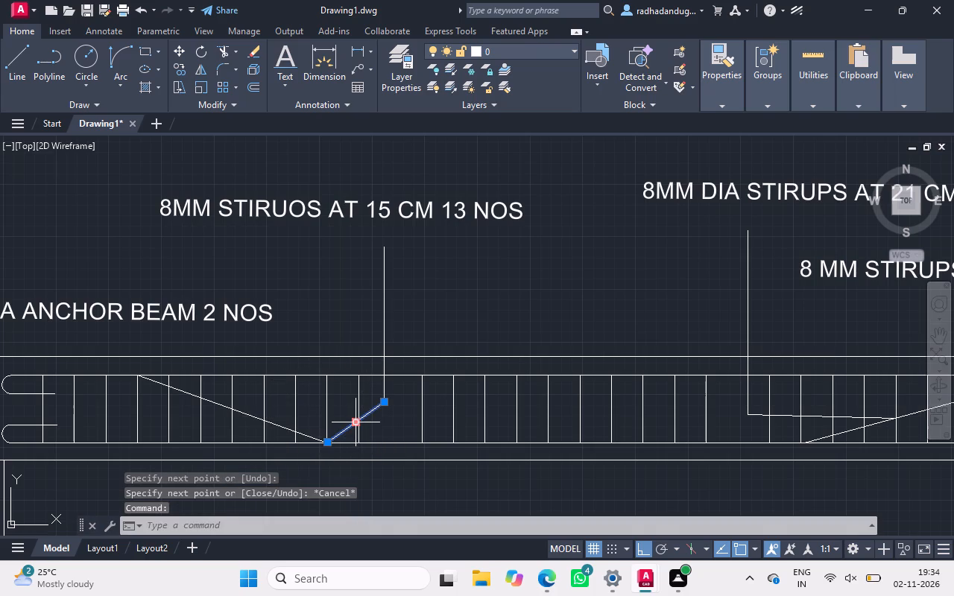
{"action": "key", "text": "Delete"}
Draw a horizontal line from a stirrup across the left diagonal bar to the lower end of the "8MM STIRUOS AT 15 CM 13 NOS" leader.
{"action": "type", "text": "L"}
{"action": "key", "text": "space"}
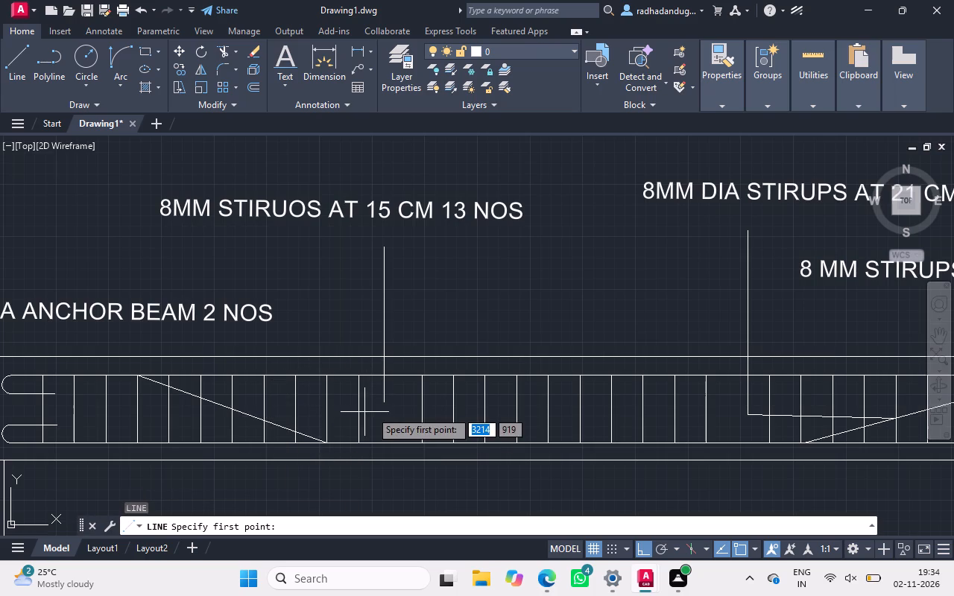
{"action": "left_click", "coordinate": [268, 399]}
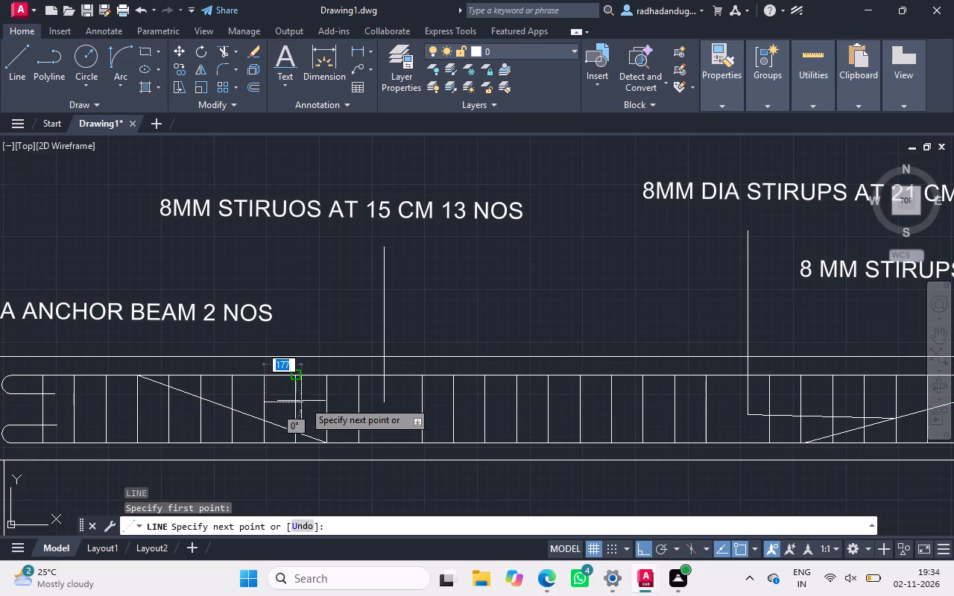
{"action": "left_click", "coordinate": [382, 399]}
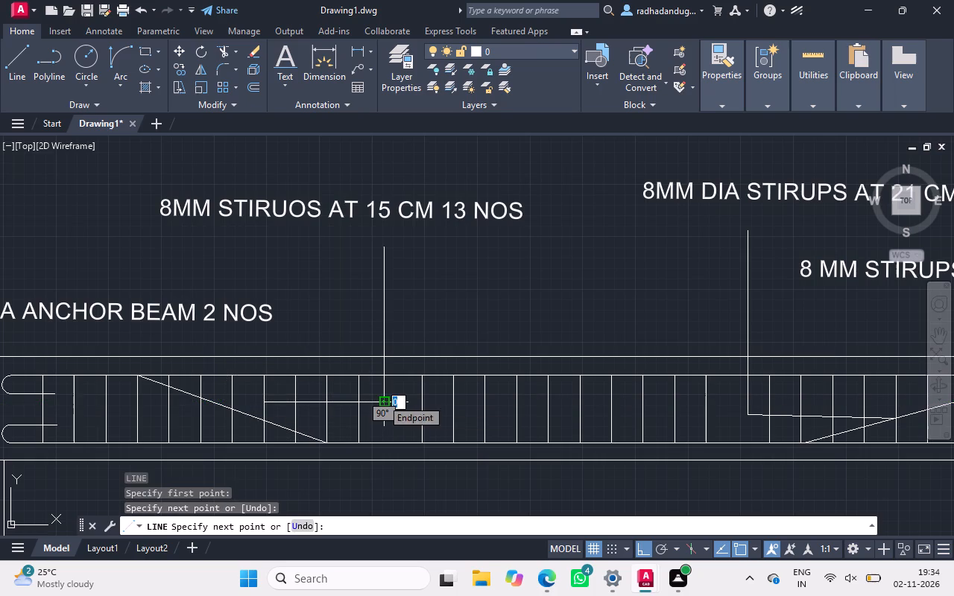
{"action": "key", "text": "Escape"}
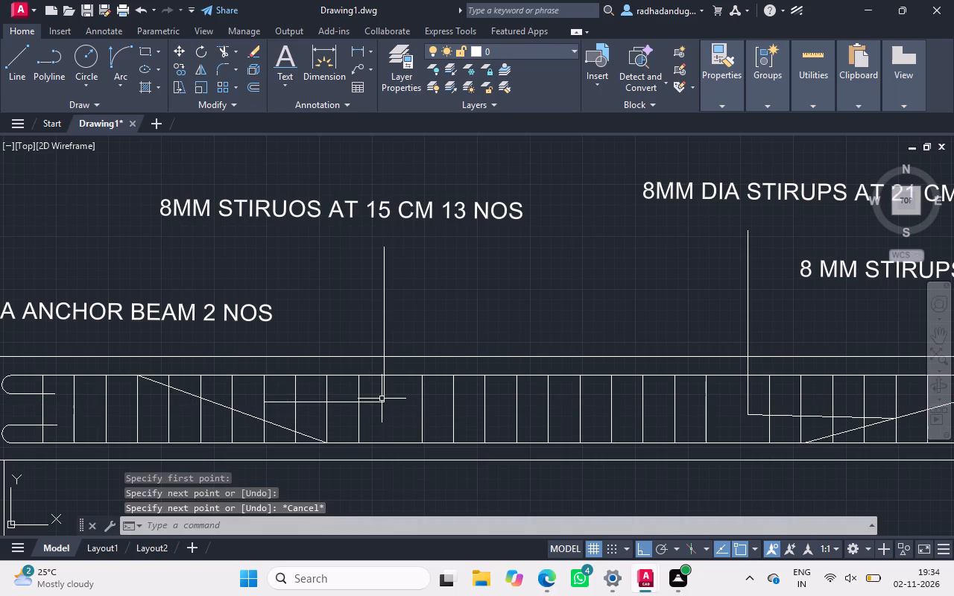
{"action": "scroll", "coordinate": [382, 399], "scroll_direction": "down", "scroll_amount": 1, "text": "ctrl"}
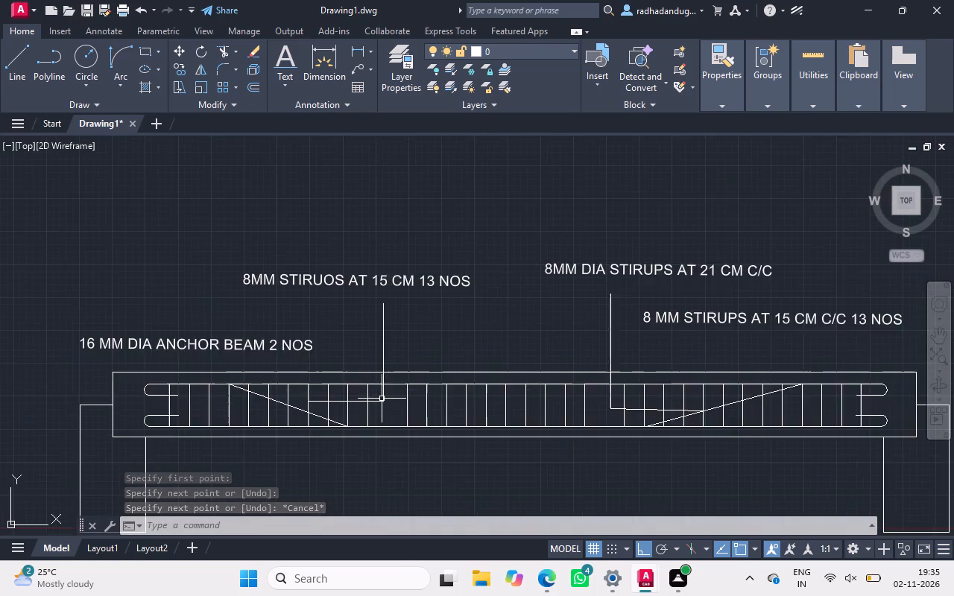
{"action": "scroll", "coordinate": [382, 399], "scroll_direction": "down", "scroll_amount": 1, "text": "ctrl"}
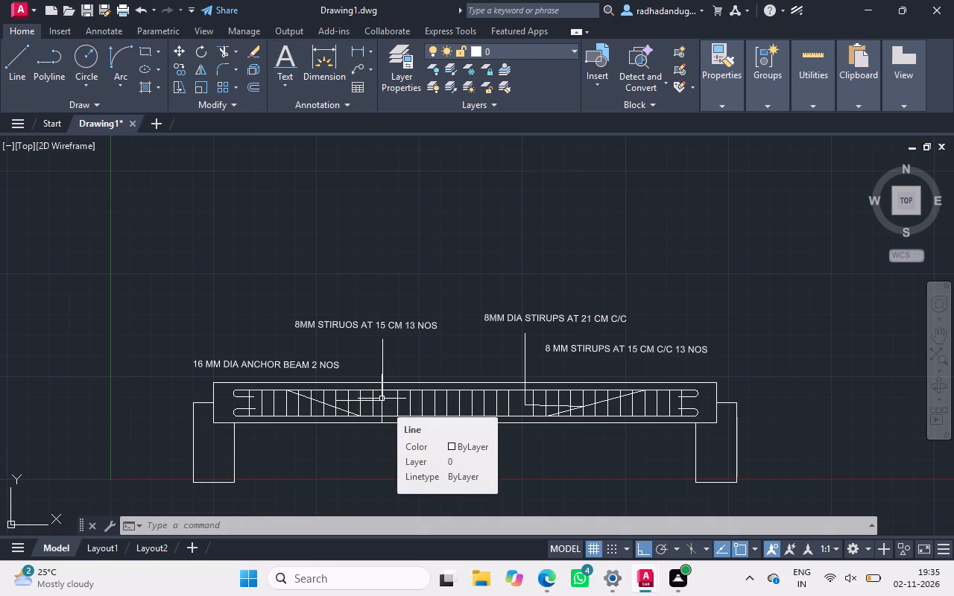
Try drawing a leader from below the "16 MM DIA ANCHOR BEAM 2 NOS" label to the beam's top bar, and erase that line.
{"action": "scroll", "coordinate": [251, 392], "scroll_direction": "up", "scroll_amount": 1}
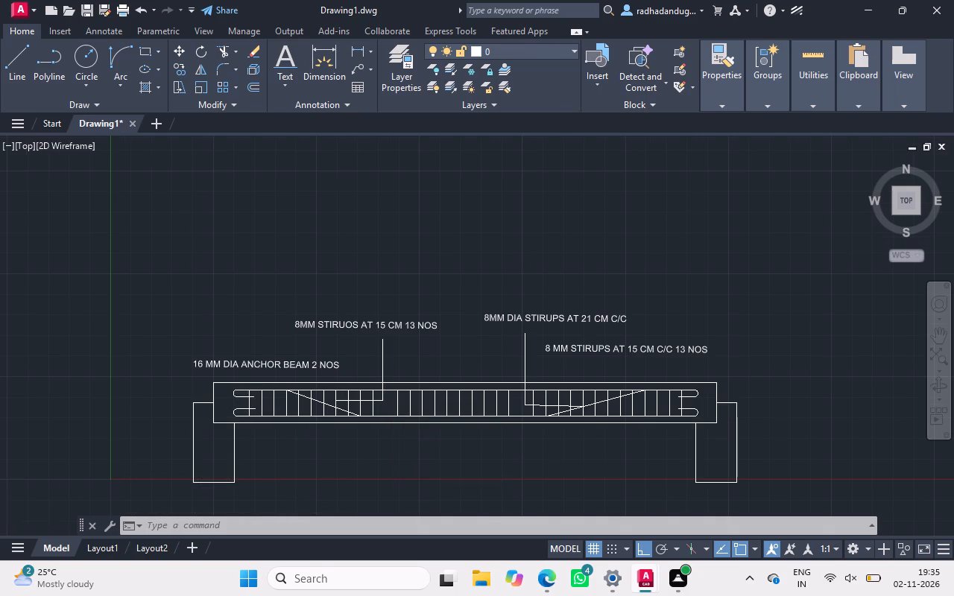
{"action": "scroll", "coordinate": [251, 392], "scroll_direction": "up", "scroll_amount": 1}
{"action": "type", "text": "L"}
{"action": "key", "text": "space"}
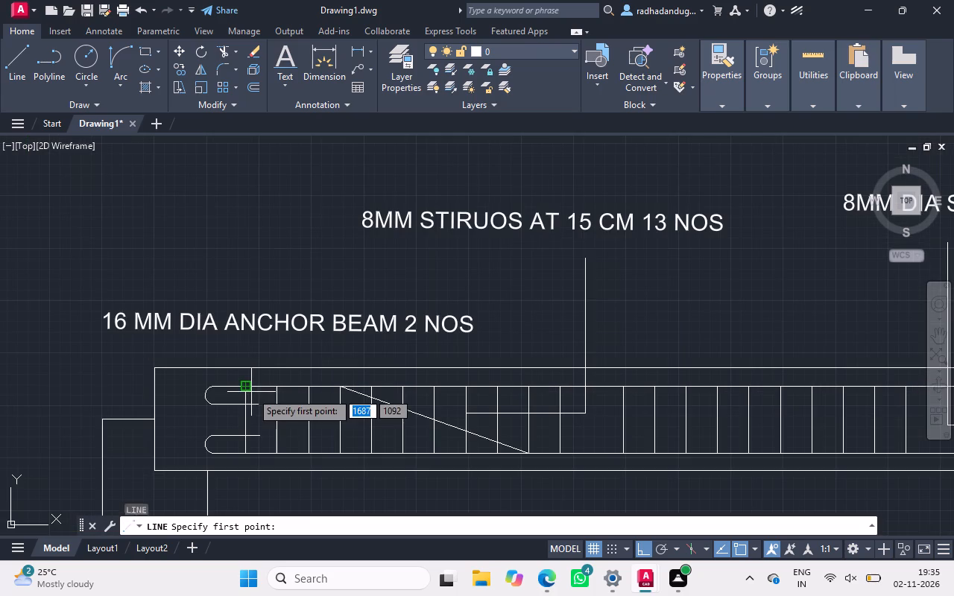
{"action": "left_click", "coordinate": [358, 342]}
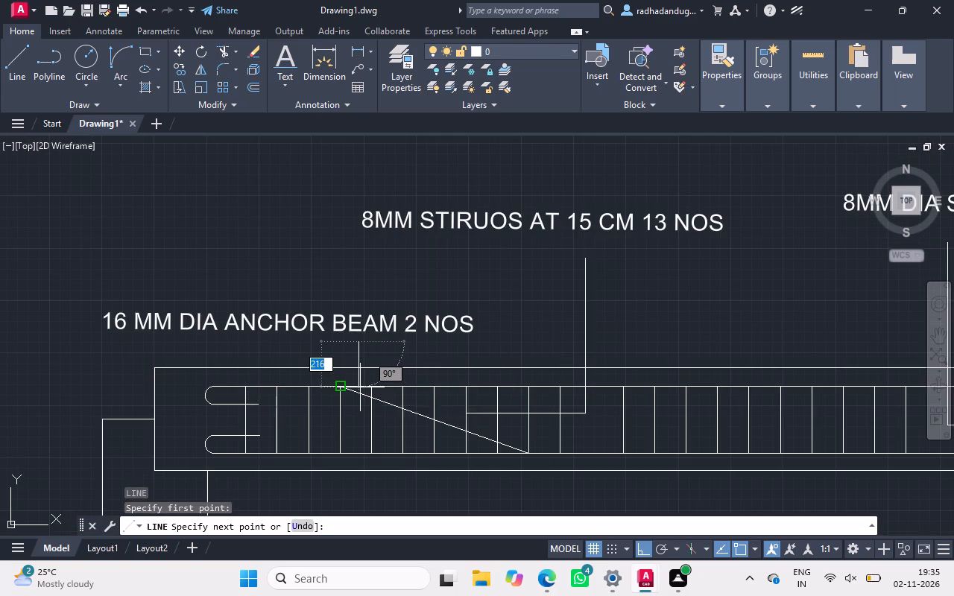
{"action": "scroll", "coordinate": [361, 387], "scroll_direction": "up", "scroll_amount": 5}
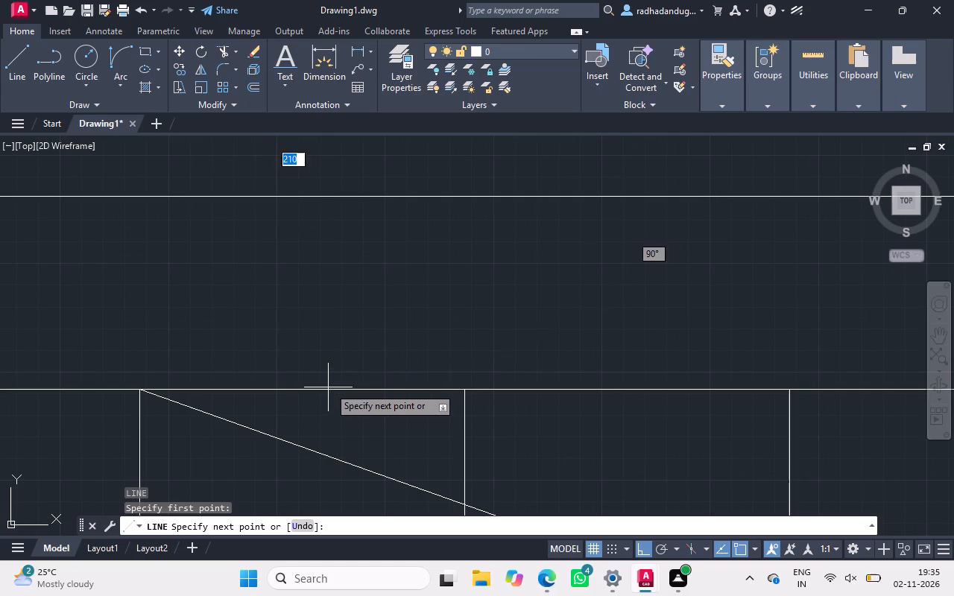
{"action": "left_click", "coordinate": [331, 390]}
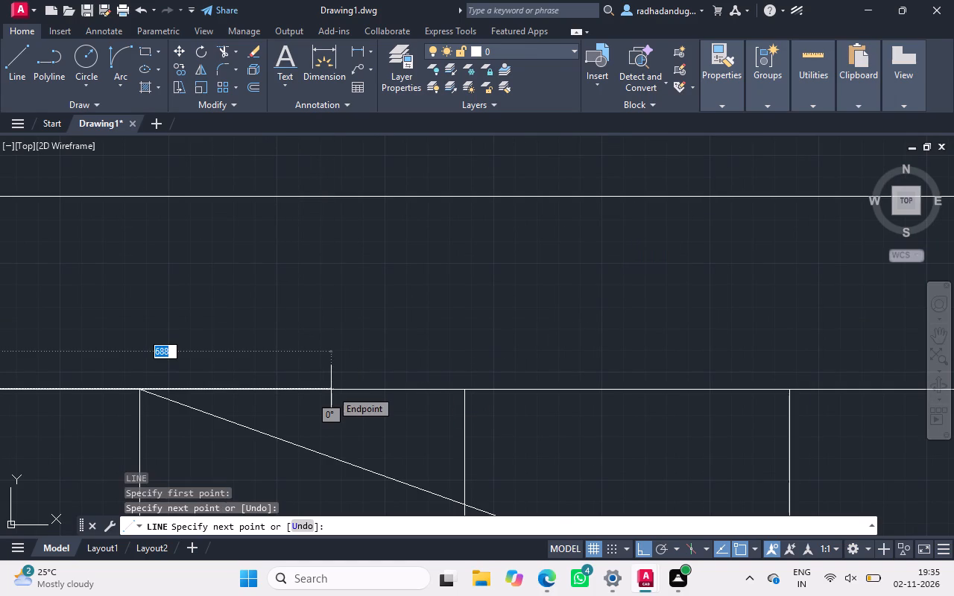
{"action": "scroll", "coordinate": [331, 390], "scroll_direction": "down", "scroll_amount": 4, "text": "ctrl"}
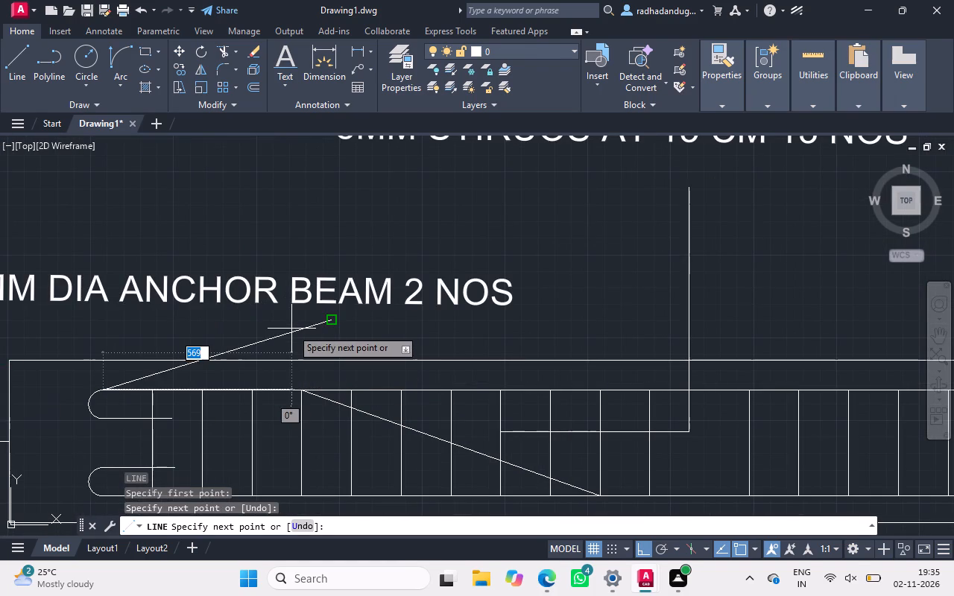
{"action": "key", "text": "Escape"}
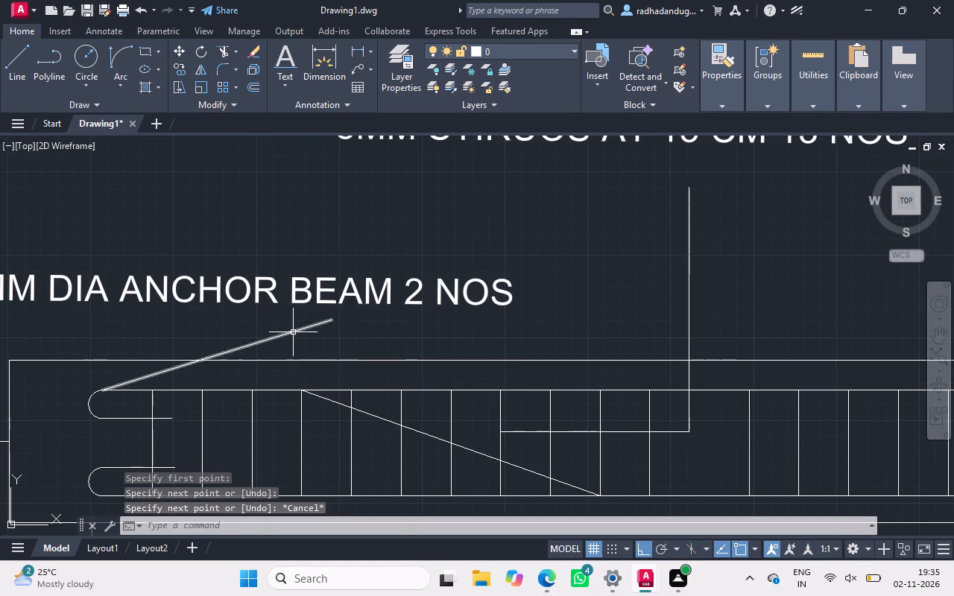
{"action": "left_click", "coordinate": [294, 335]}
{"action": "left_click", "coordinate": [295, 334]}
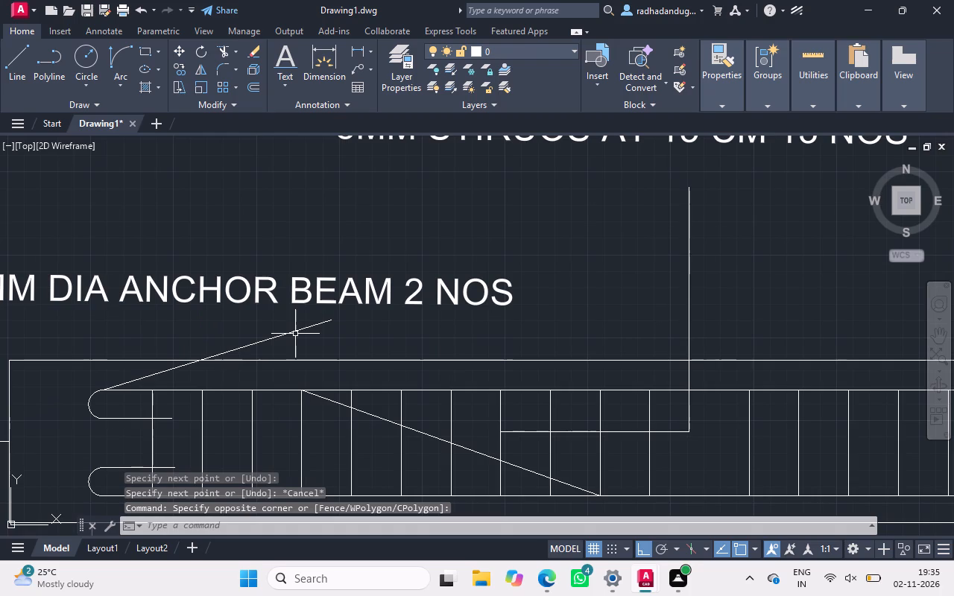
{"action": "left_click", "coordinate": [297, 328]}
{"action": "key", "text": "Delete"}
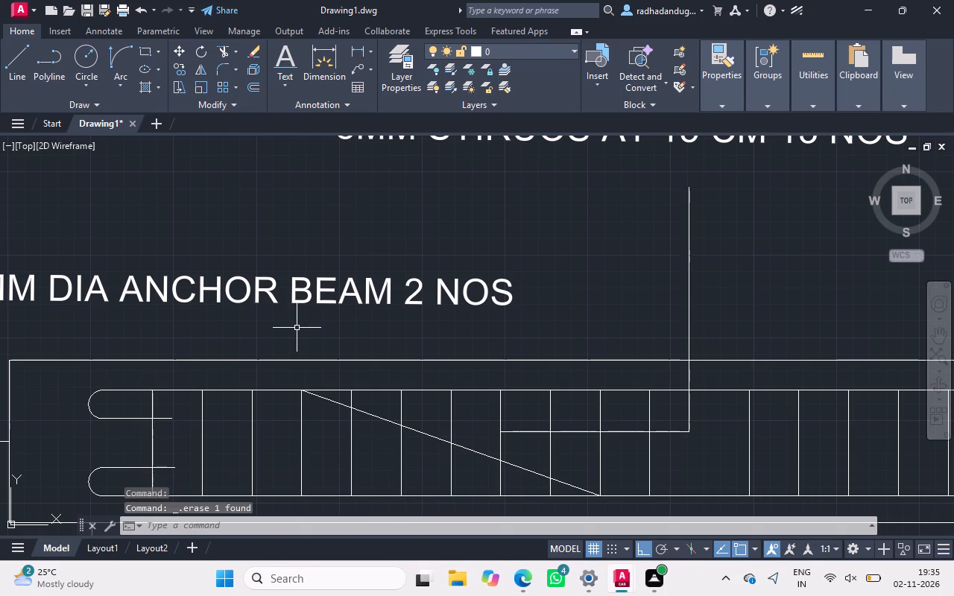
Draw a vertical leader about 275 long from below the "16 MM DIA ANCHOR BEAM 2 NOS" label down past the left diagonal bar's upper end.
{"action": "scroll", "coordinate": [297, 328], "scroll_direction": "up", "scroll_amount": 6, "text": "ctrl"}
{"action": "scroll", "coordinate": [297, 328], "scroll_direction": "down", "scroll_amount": 6, "text": "ctrl"}
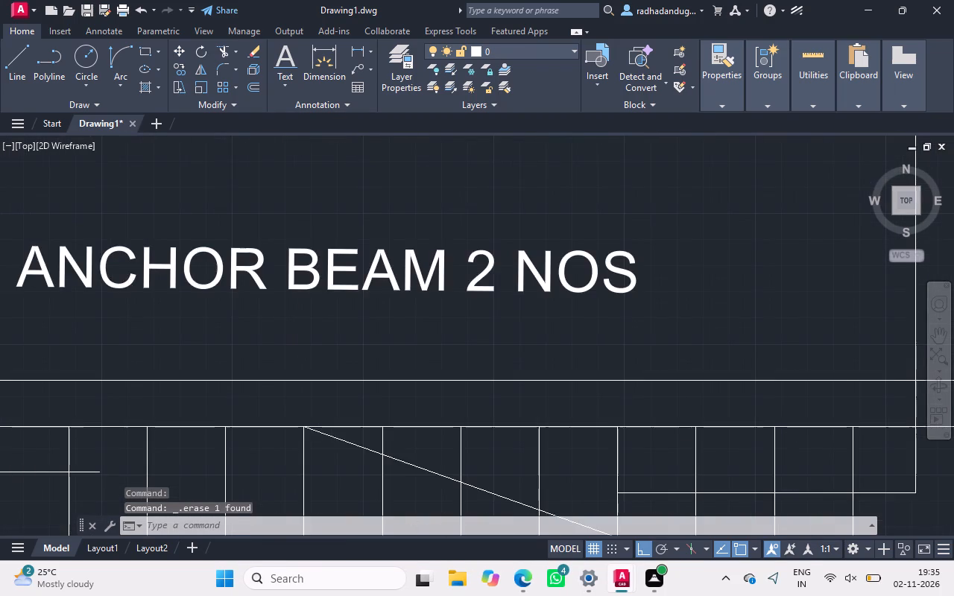
{"action": "scroll", "coordinate": [332, 336], "scroll_direction": "up", "scroll_amount": 2, "text": "ctrl"}
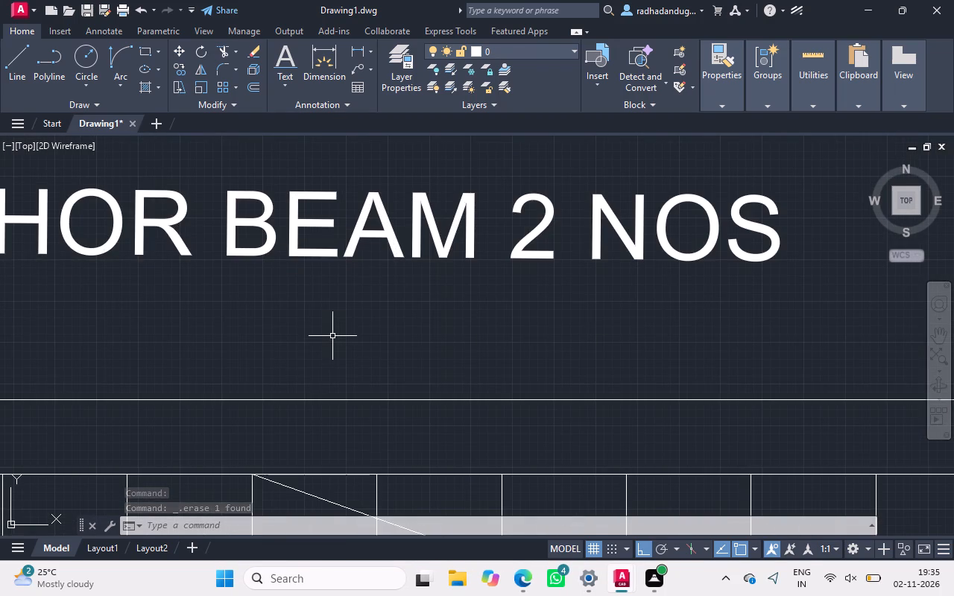
{"action": "type", "text": "L"}
{"action": "key", "text": "space"}
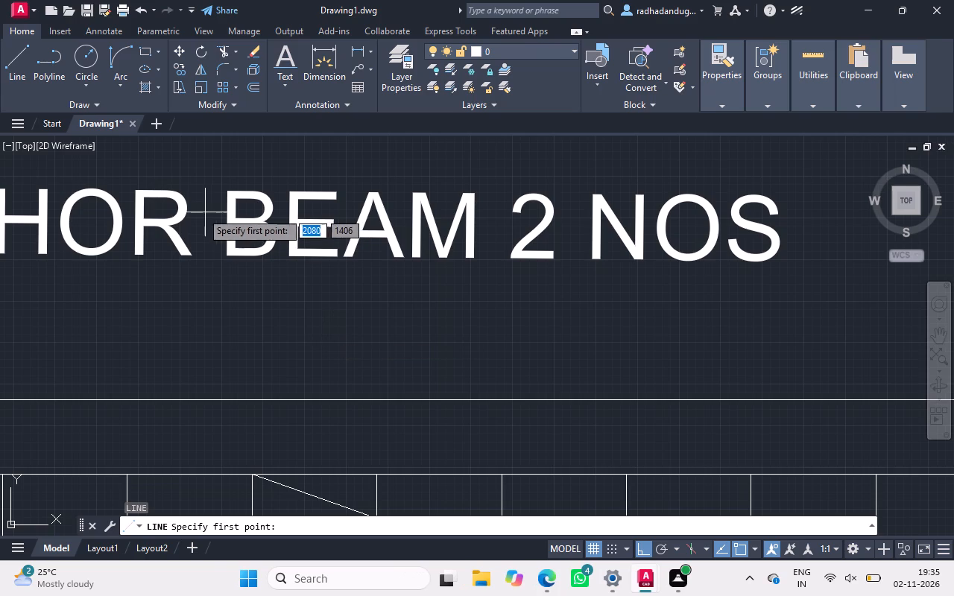
{"action": "left_click", "coordinate": [296, 285]}
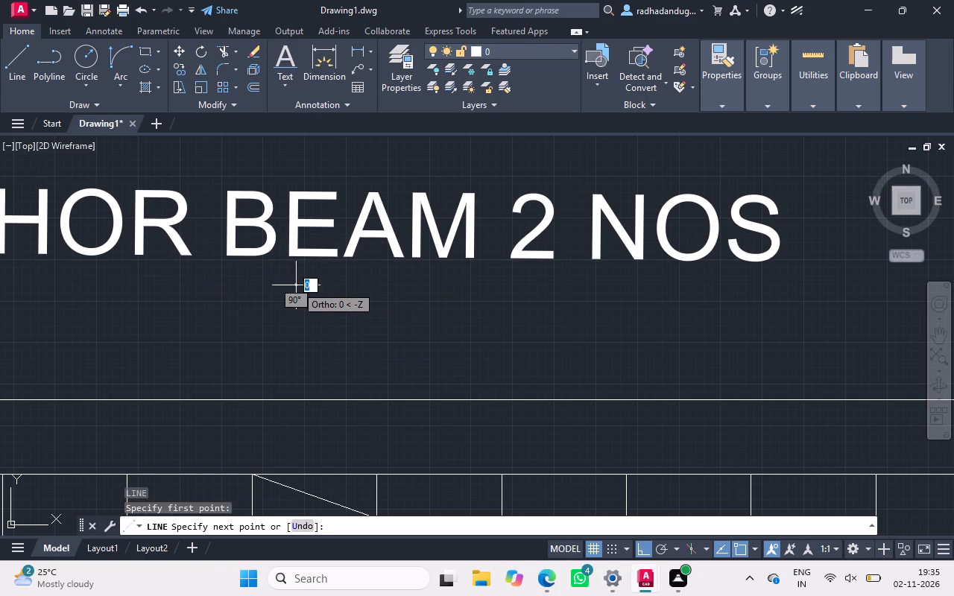
{"action": "left_click", "coordinate": [306, 513]}
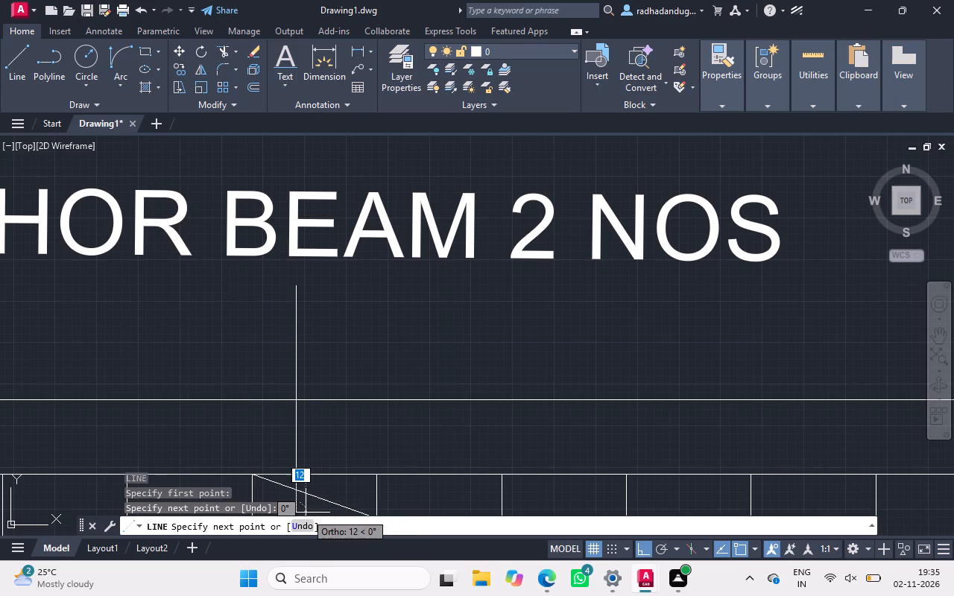
{"action": "key", "text": "Escape"}
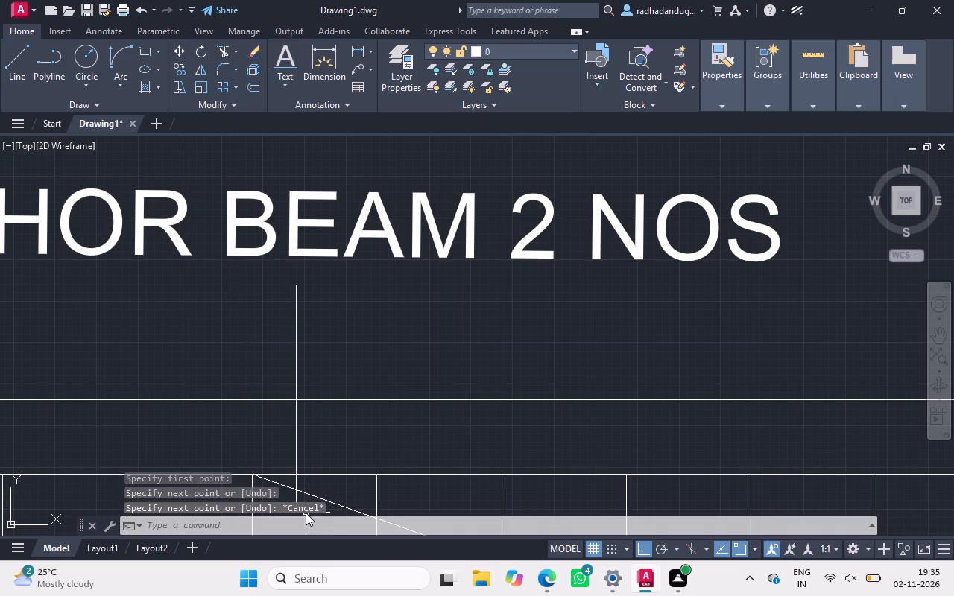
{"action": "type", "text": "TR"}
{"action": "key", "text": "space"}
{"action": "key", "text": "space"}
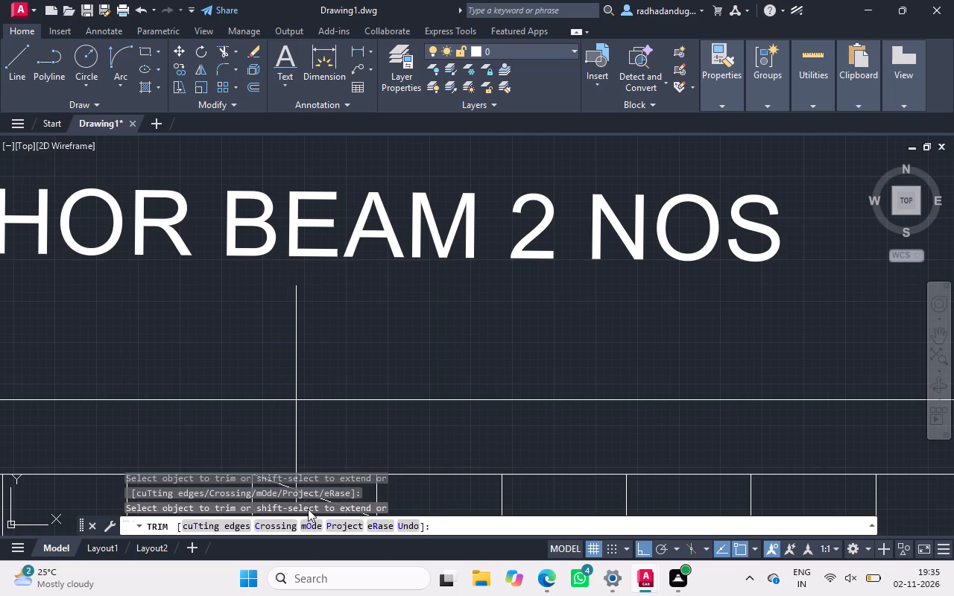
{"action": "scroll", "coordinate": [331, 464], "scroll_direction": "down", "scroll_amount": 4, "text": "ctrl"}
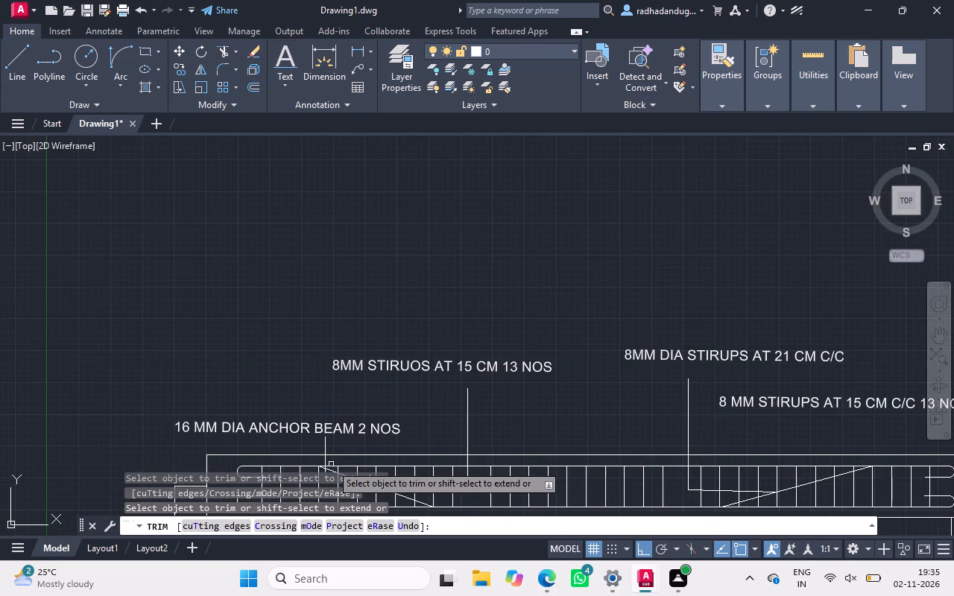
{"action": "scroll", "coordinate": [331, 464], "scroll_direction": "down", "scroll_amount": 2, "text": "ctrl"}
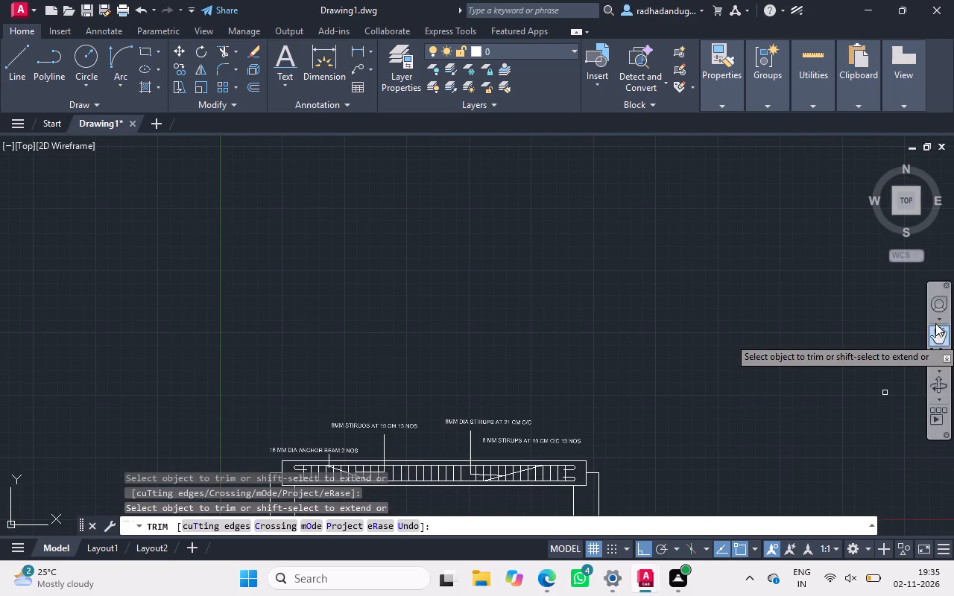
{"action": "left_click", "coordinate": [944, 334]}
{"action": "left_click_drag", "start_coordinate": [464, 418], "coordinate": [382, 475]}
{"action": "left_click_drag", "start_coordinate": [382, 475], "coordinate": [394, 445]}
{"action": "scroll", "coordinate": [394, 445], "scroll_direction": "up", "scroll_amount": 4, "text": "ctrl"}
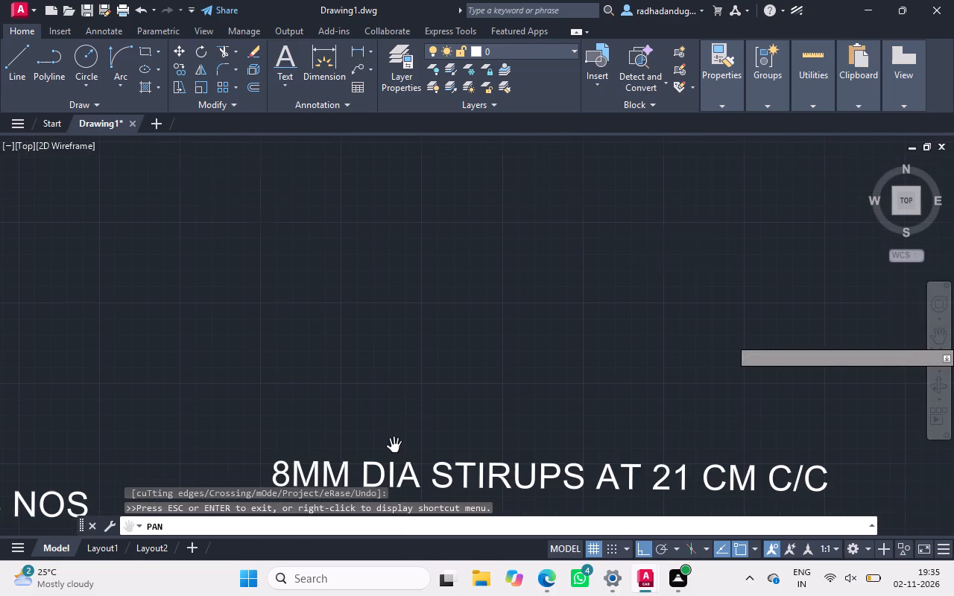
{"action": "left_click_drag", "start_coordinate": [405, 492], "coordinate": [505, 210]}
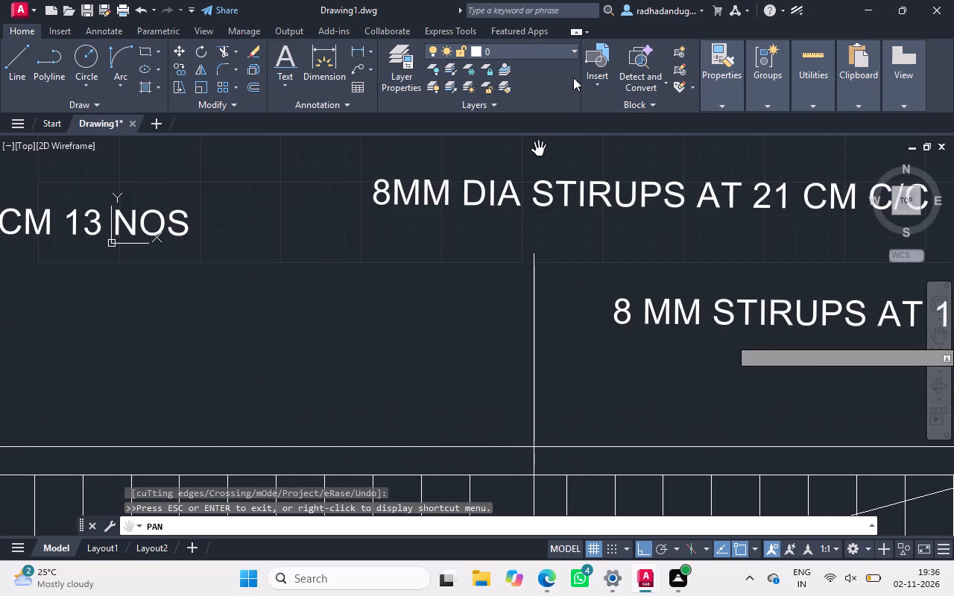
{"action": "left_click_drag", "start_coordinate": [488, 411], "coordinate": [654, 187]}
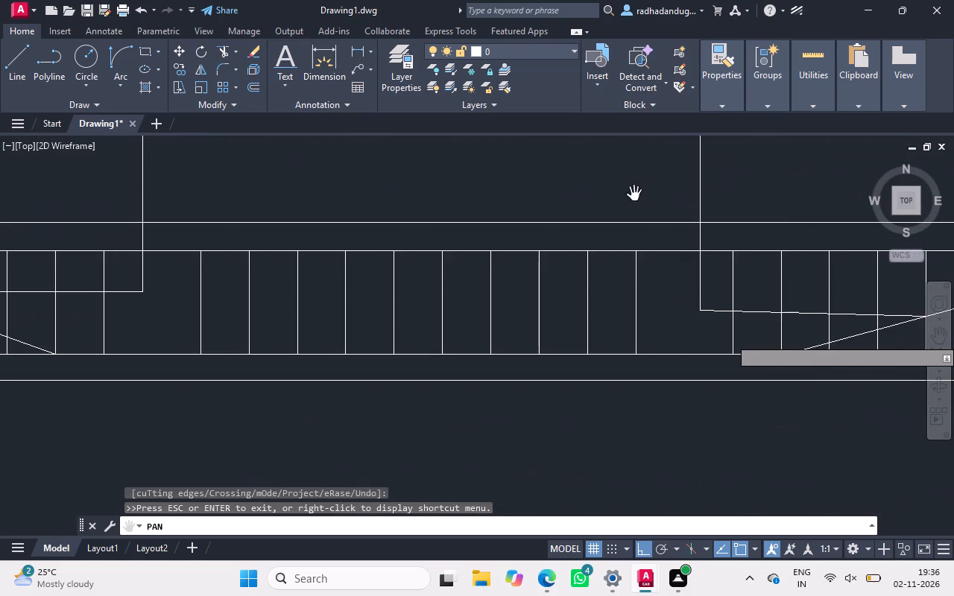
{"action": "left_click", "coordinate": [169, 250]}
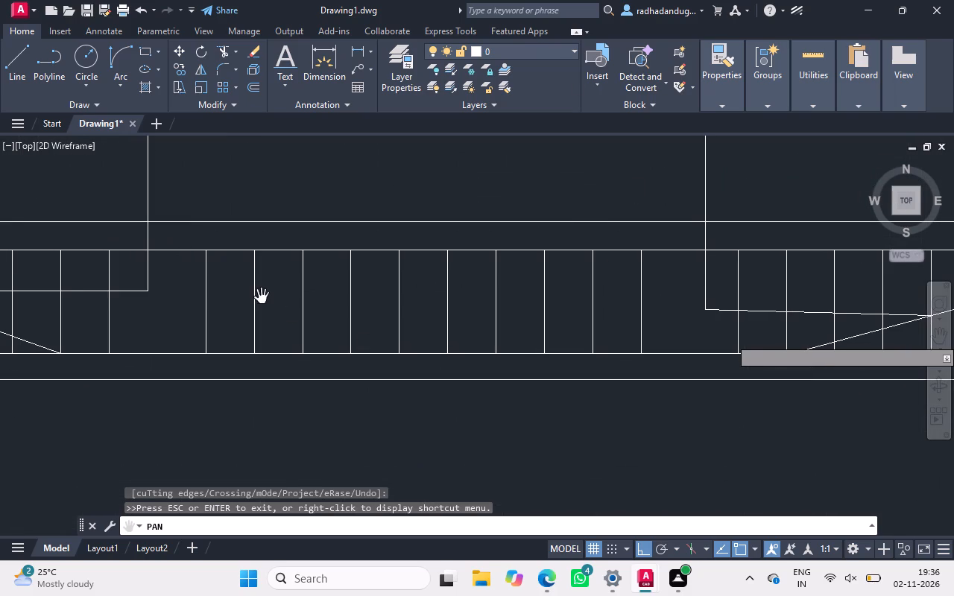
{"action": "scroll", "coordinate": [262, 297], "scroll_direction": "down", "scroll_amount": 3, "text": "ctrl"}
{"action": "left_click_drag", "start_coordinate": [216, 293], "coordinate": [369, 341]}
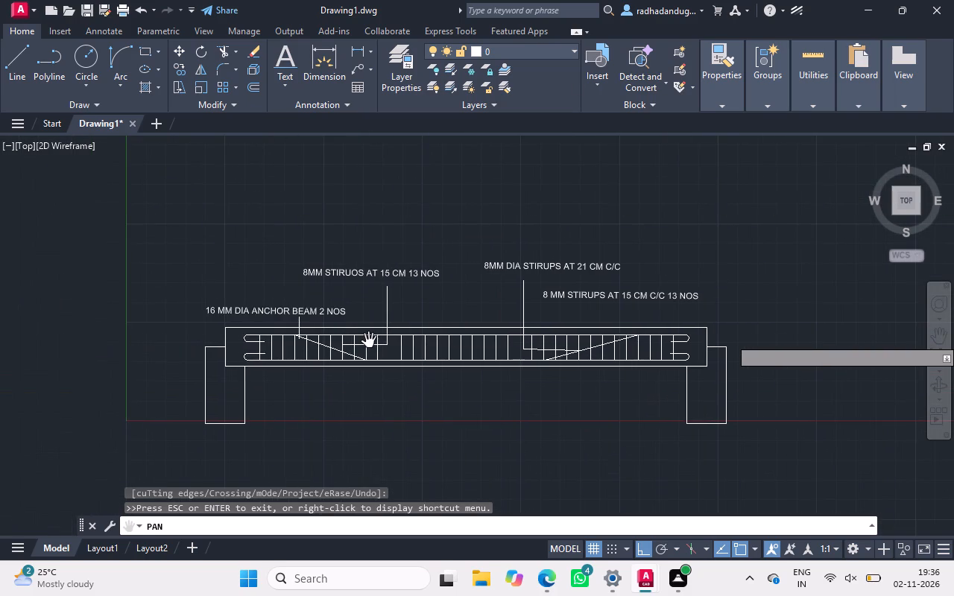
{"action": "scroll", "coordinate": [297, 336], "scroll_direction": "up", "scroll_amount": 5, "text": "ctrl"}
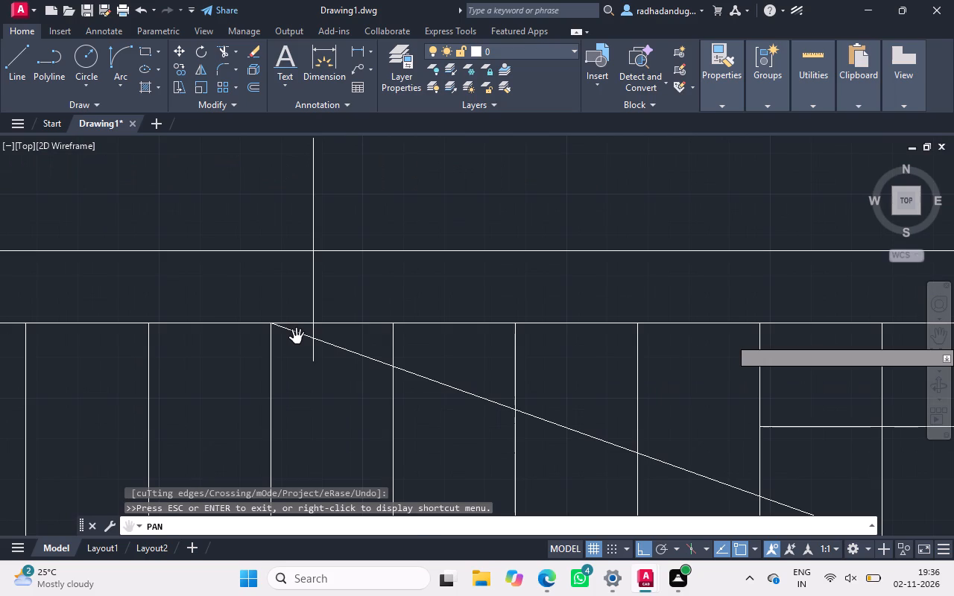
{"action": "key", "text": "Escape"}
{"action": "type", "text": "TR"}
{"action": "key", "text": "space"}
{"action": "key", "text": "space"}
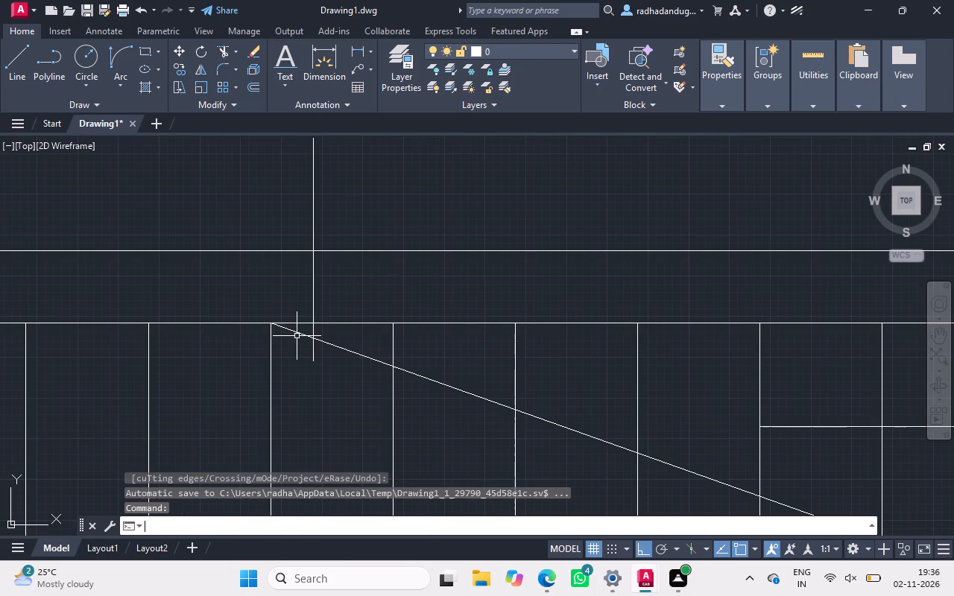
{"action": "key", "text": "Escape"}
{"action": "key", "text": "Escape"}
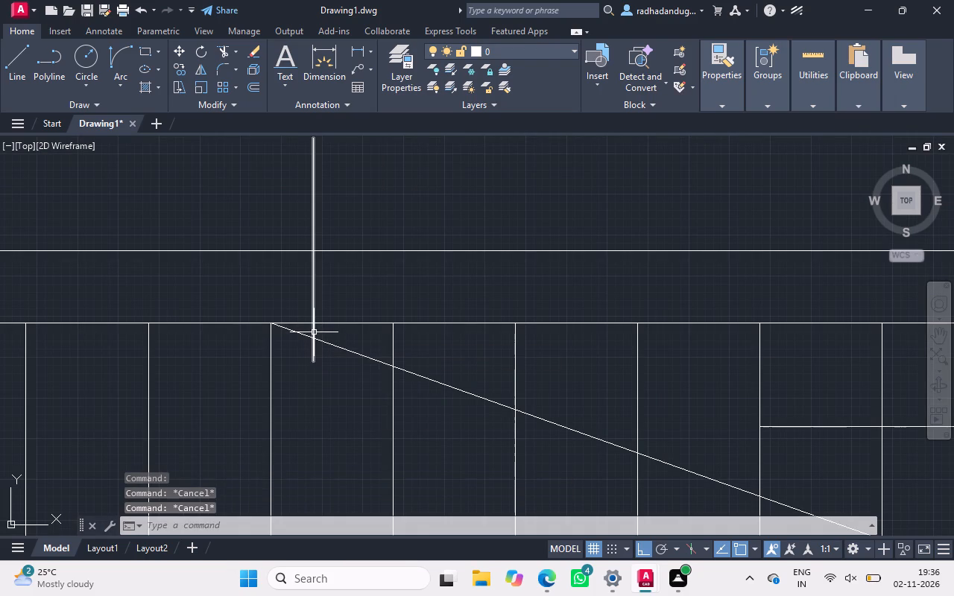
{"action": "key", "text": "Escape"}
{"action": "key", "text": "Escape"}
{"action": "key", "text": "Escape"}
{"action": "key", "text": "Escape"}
Trim the "16 MM DIA ANCHOR BEAM 2 NOS" leader where it extends below the beam's top bar, including the piece past the diagonal bar.
{"action": "type", "text": "TR"}
{"action": "key", "text": "space"}
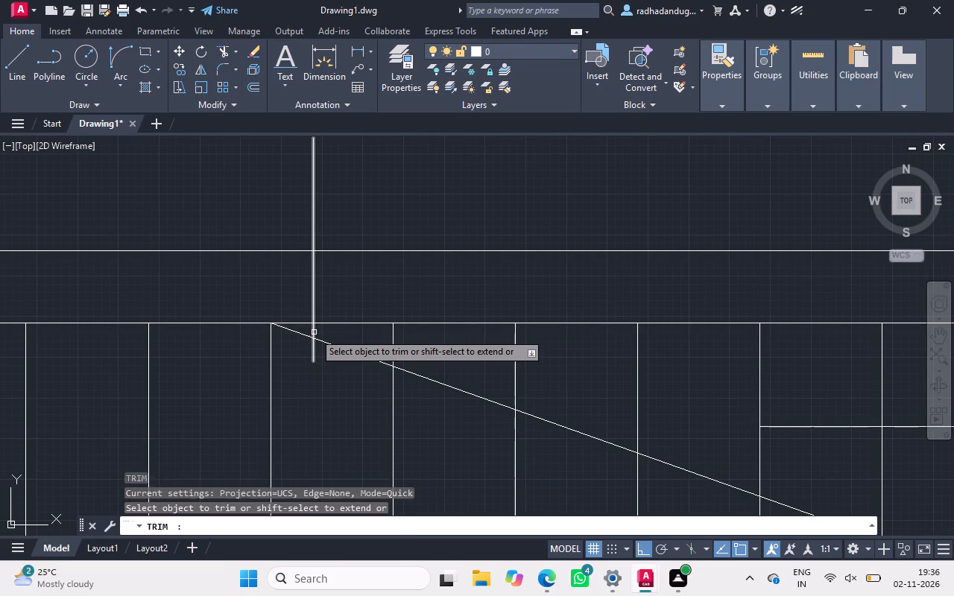
{"action": "key", "text": "space"}
{"action": "left_click", "coordinate": [314, 332]}
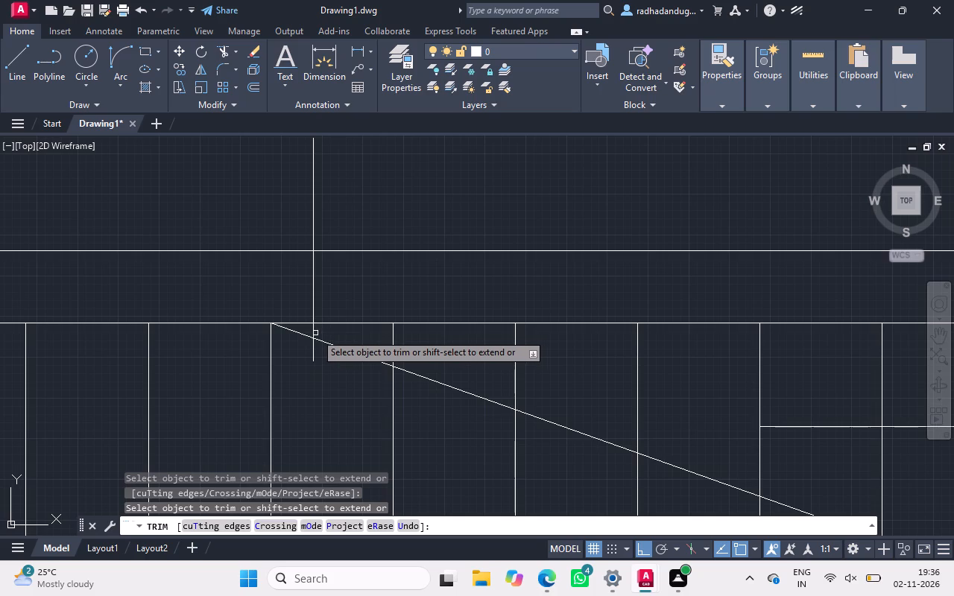
{"action": "left_click", "coordinate": [452, 529]}
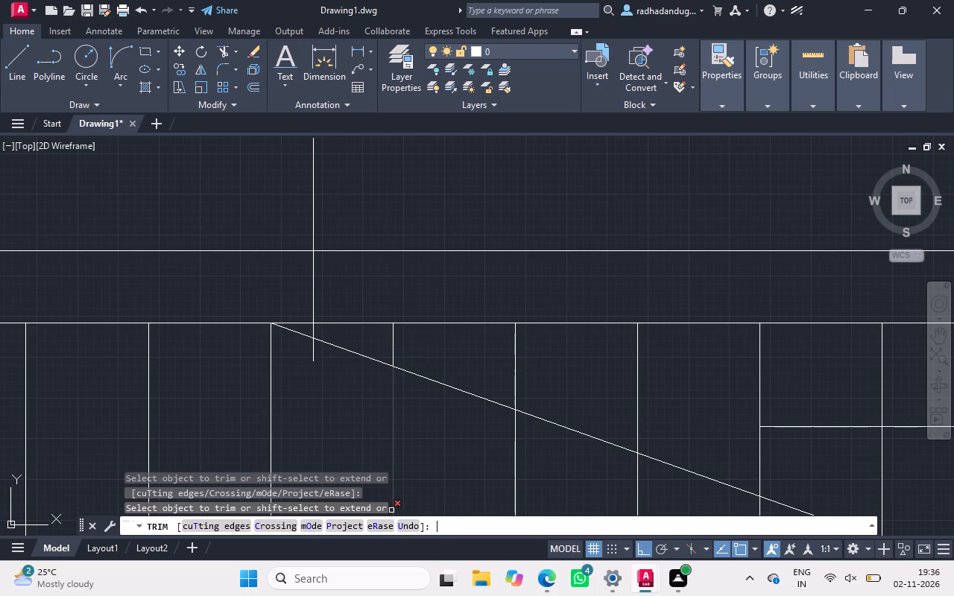
{"action": "left_click", "coordinate": [312, 331]}
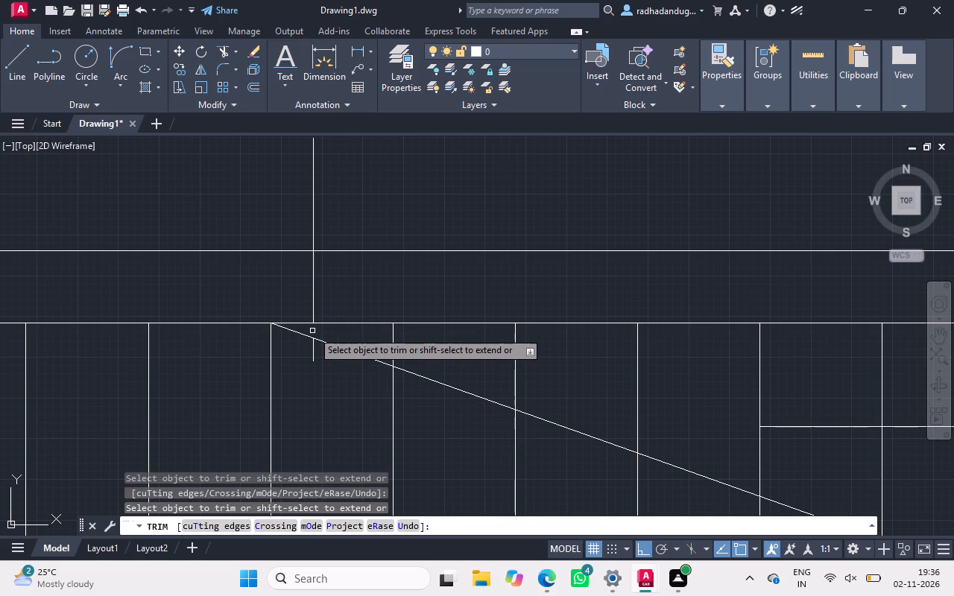
{"action": "left_click", "coordinate": [314, 354]}
{"action": "scroll", "coordinate": [314, 354], "scroll_direction": "down", "scroll_amount": 1, "text": "ctrl"}
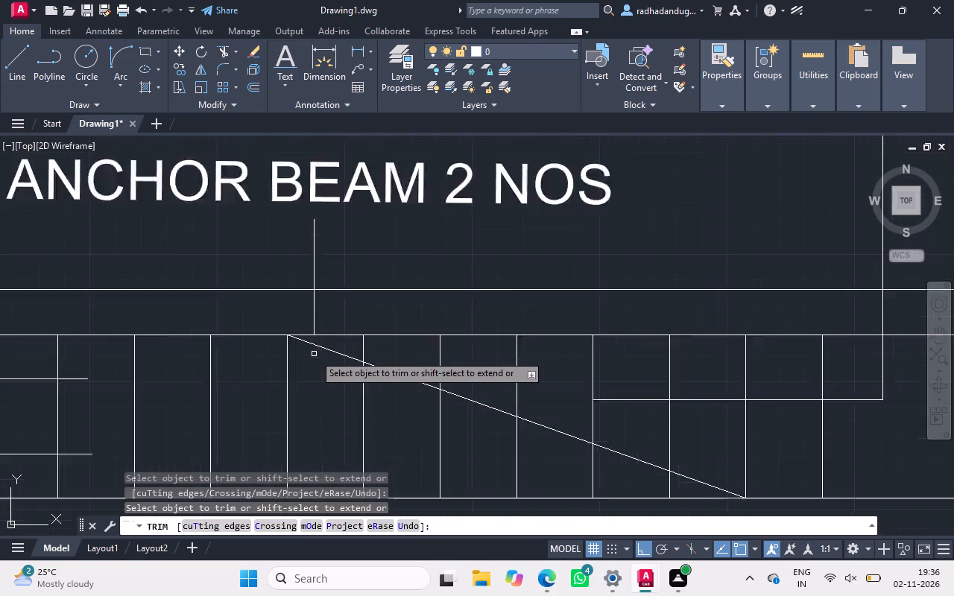
{"action": "scroll", "coordinate": [314, 354], "scroll_direction": "down", "scroll_amount": 5, "text": "ctrl"}
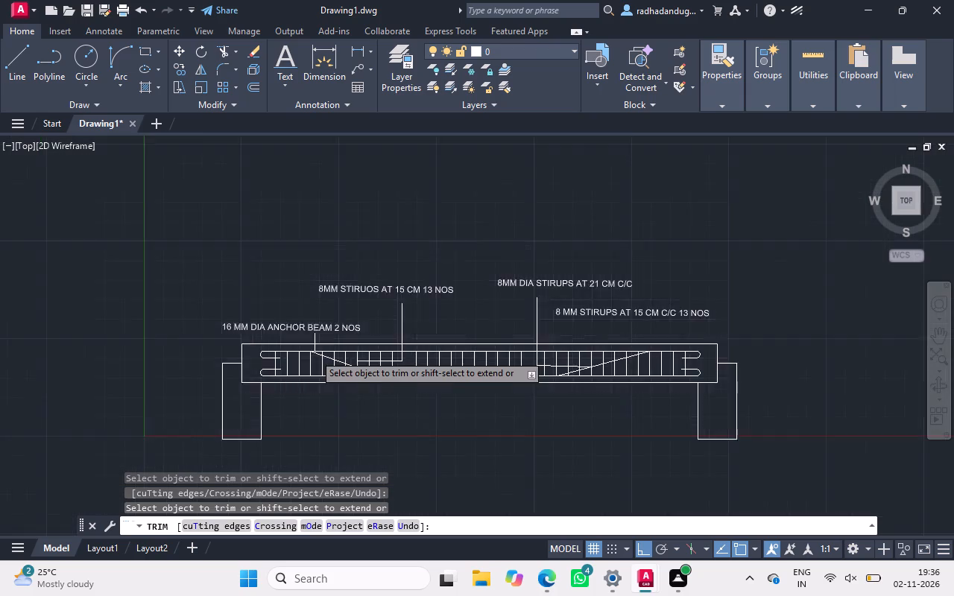
{"action": "scroll", "coordinate": [314, 354], "scroll_direction": "up", "scroll_amount": 2, "text": "ctrl"}
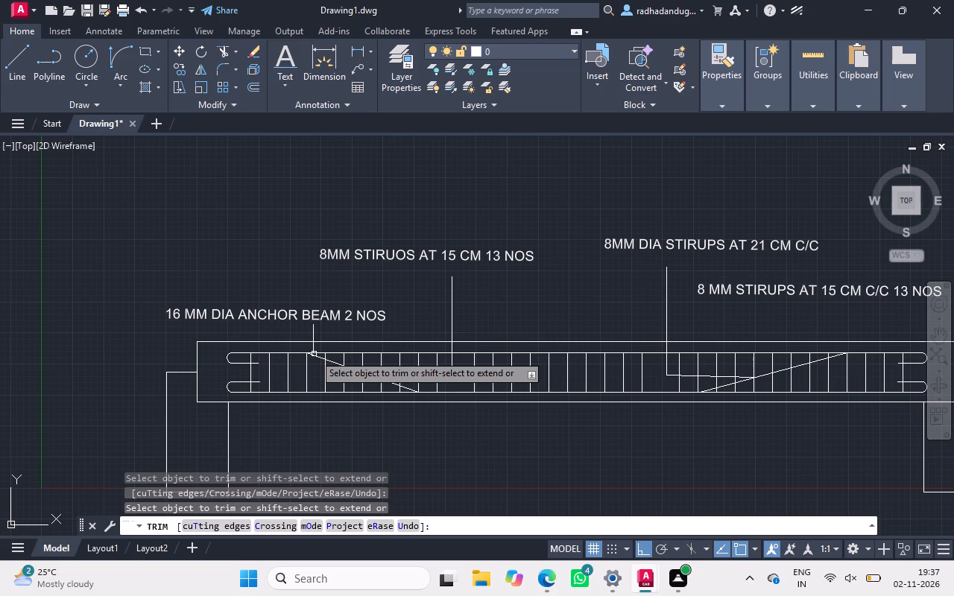
{"action": "scroll", "coordinate": [240, 415], "scroll_direction": "up", "scroll_amount": 2, "text": "ctrl"}
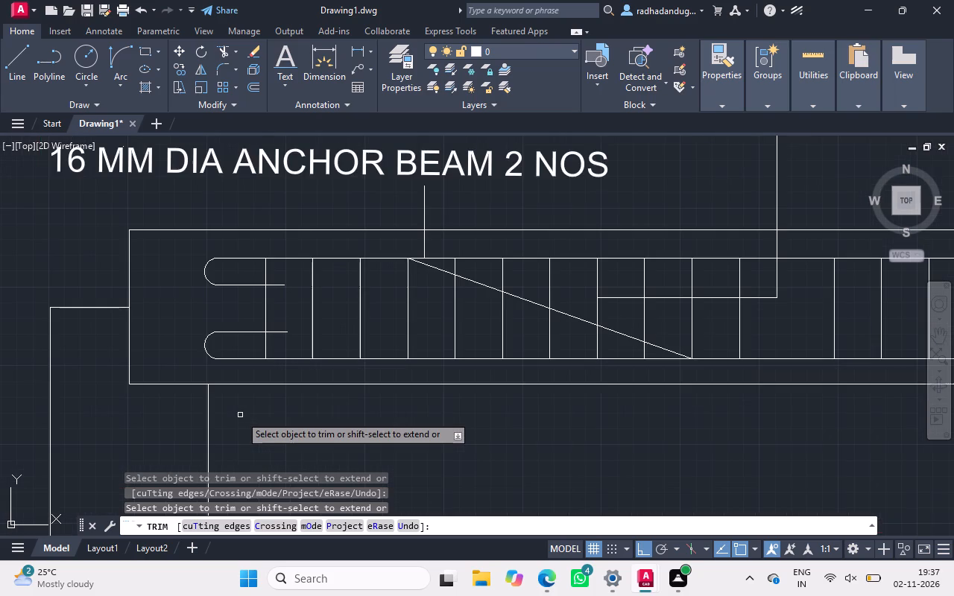
{"action": "key", "text": "Escape"}
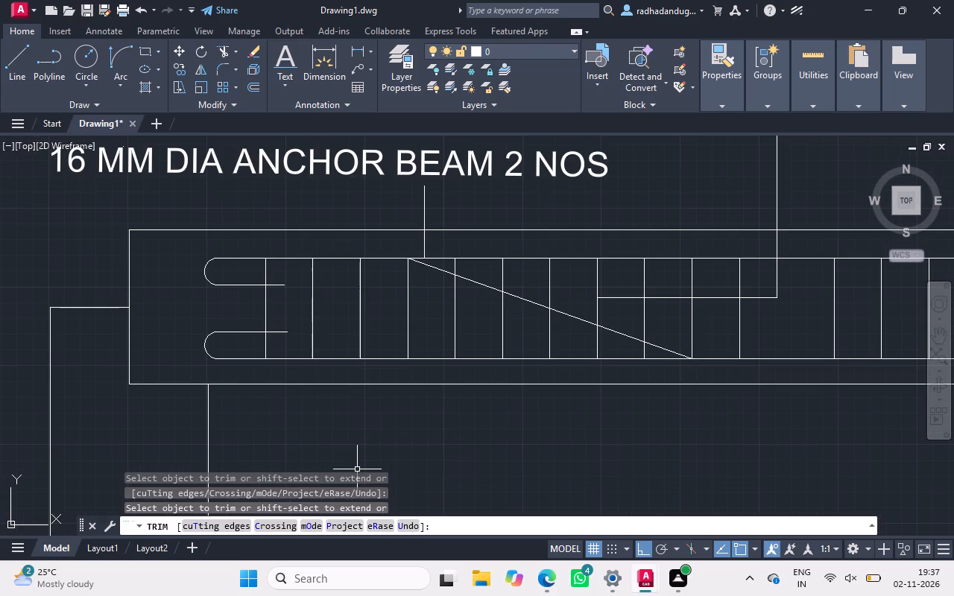
{"action": "key", "text": "Escape"}
{"action": "key", "text": "Escape"}
{"action": "key", "text": "Escape"}
{"action": "key", "text": "Escape"}
{"action": "key", "text": "Escape"}
{"action": "key", "text": "Escape"}
{"action": "key", "text": "Escape"}
{"action": "key", "text": "Escape"}
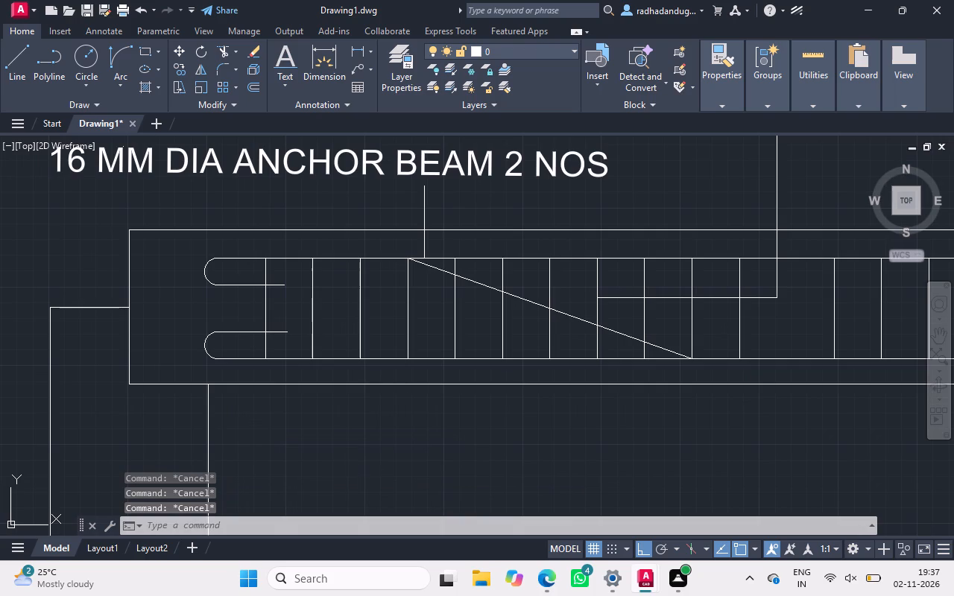
{"action": "key", "text": "Escape"}
Draw a vertical leader line from below the beam up past the bottom bar, near the left diagonal bar's upper end.
{"action": "type", "text": "L"}
{"action": "key", "text": "space"}
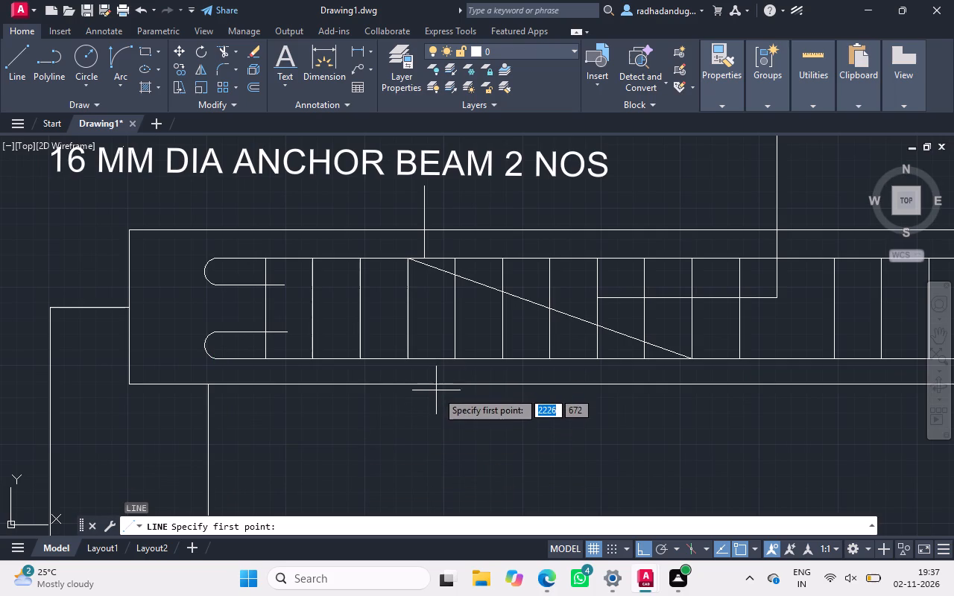
{"action": "left_click_drag", "start_coordinate": [433, 465], "coordinate": [443, 363]}
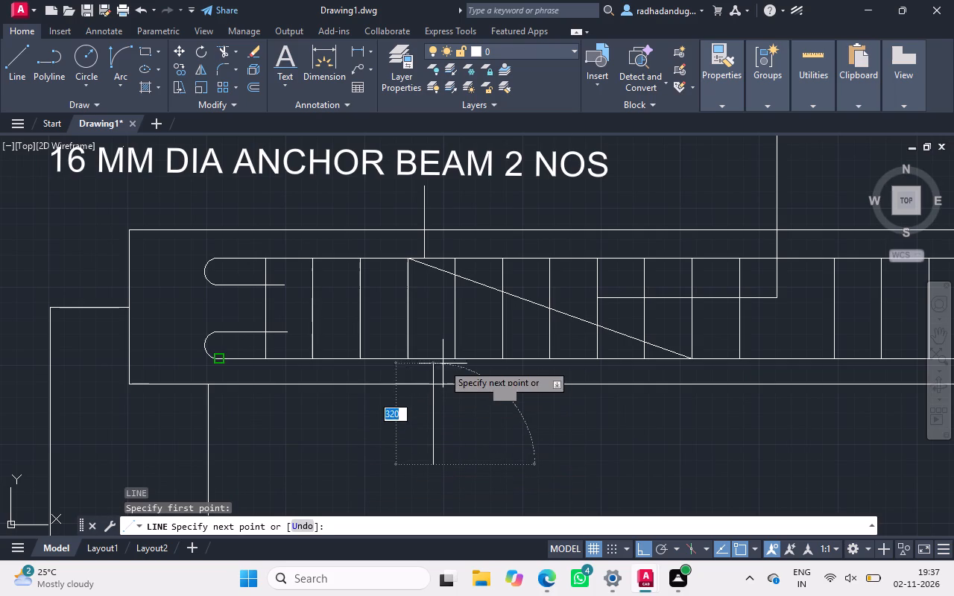
{"action": "left_click_drag", "start_coordinate": [443, 363], "coordinate": [439, 357]}
{"action": "scroll", "coordinate": [439, 357], "scroll_direction": "up", "scroll_amount": 3, "text": "ctrl"}
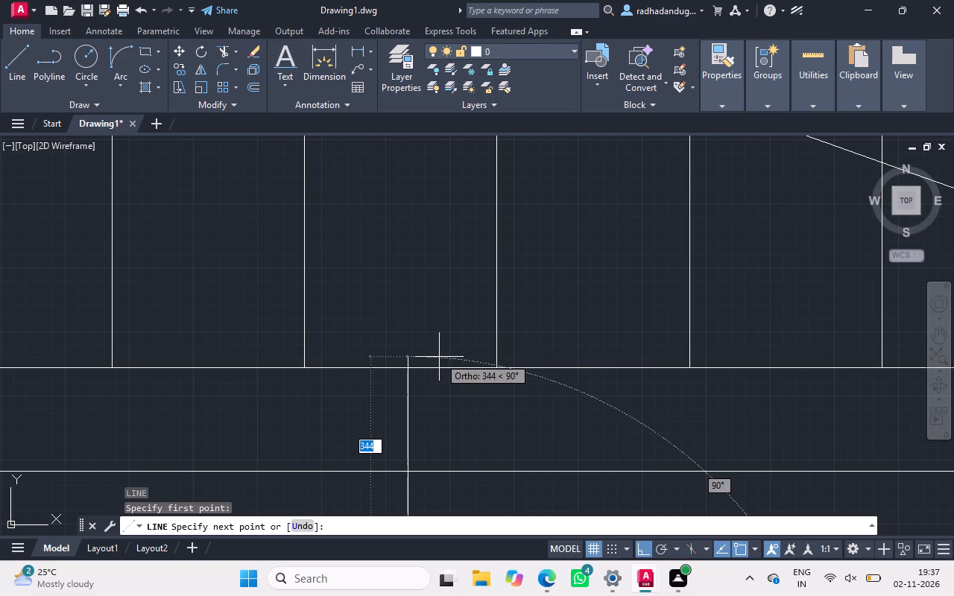
{"action": "left_click", "coordinate": [446, 296]}
{"action": "key", "text": "Escape"}
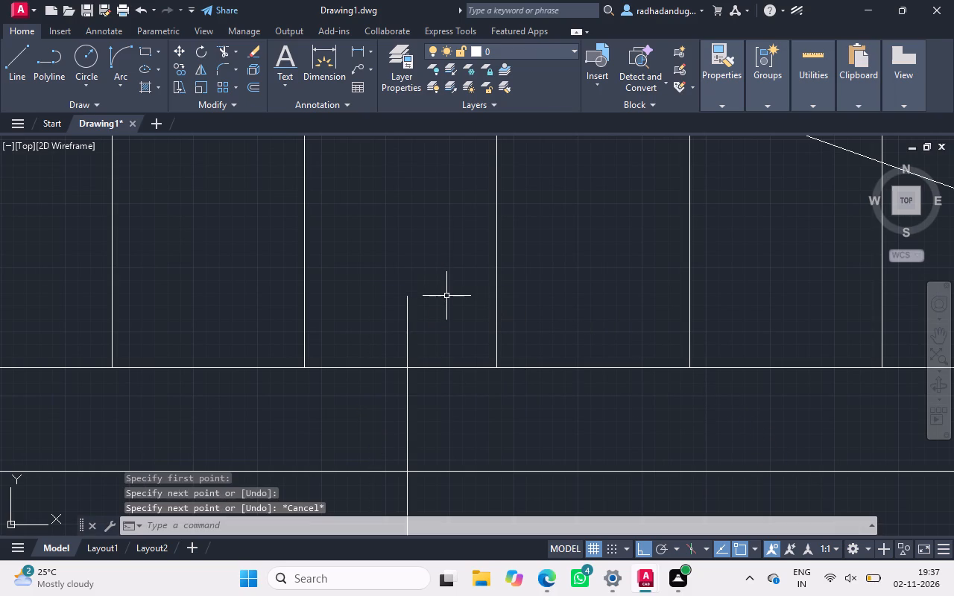
Trim the new vertical leader's upper end back to the beam's bottom bar.
{"action": "type", "text": "TR"}
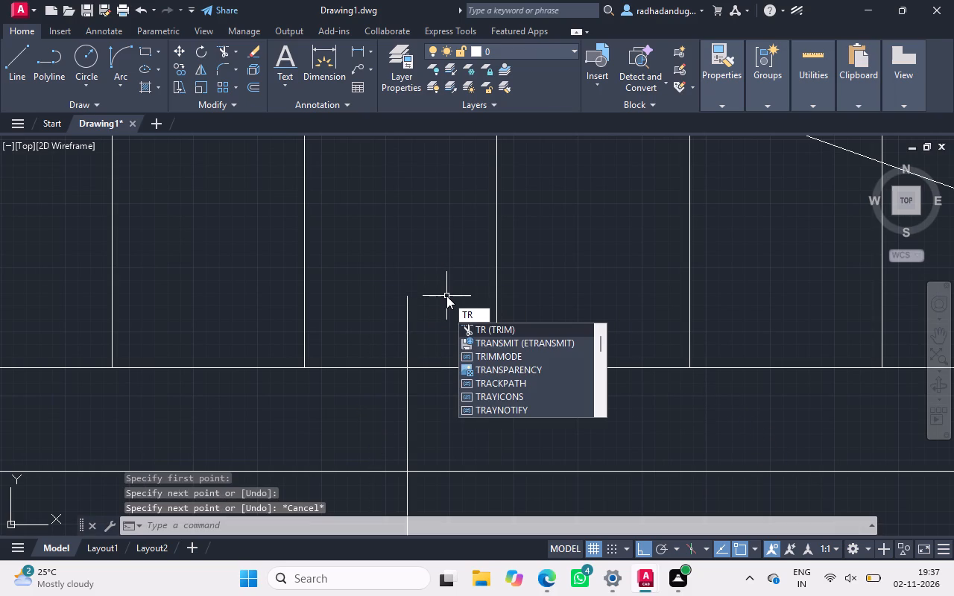
{"action": "key", "text": "Escape"}
{"action": "type", "text": "TR"}
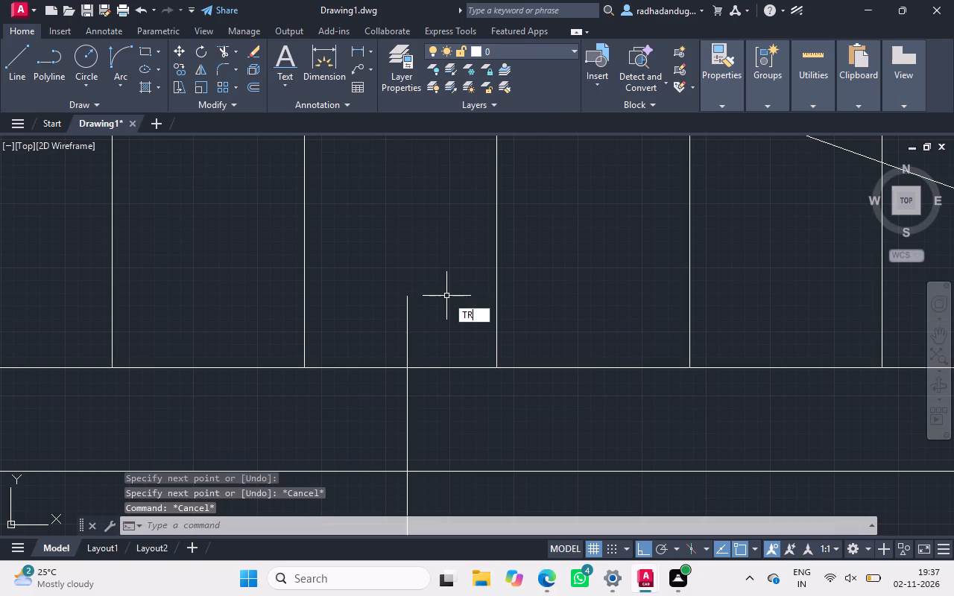
{"action": "key", "text": "Return"}
{"action": "key", "text": "Return"}
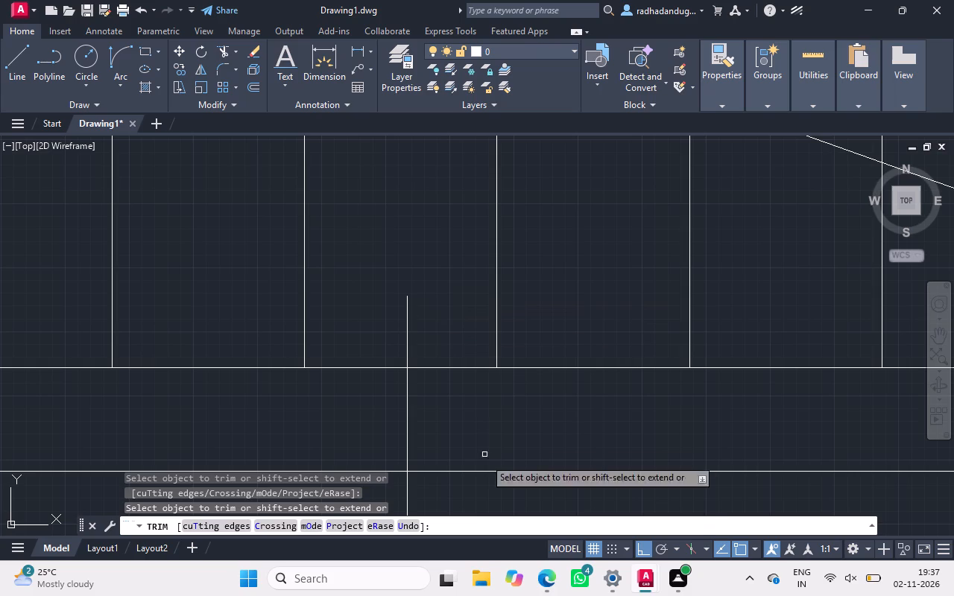
{"action": "left_click_drag", "start_coordinate": [475, 521], "coordinate": [406, 314]}
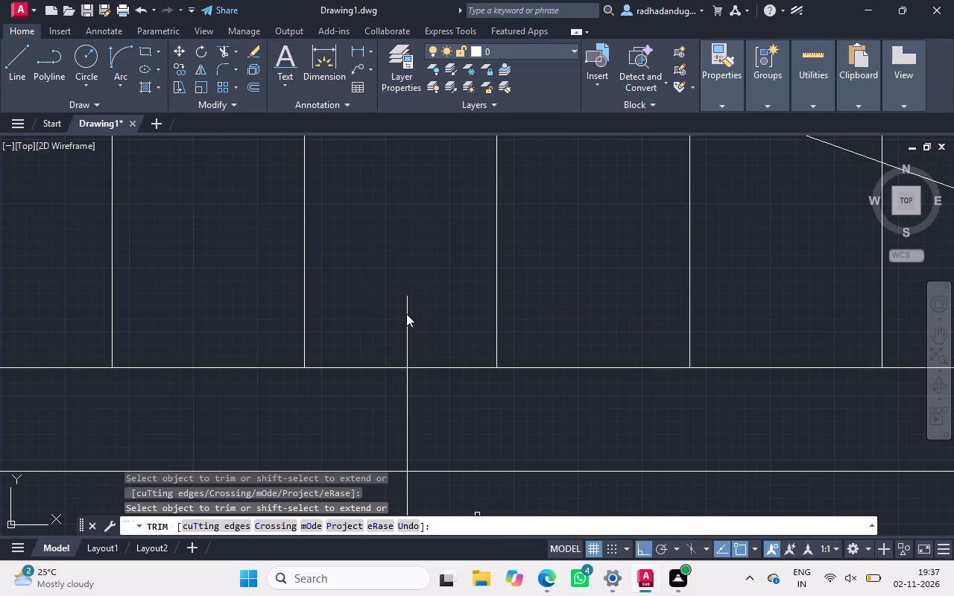
{"action": "left_click", "coordinate": [406, 314]}
{"action": "left_click", "coordinate": [408, 335]}
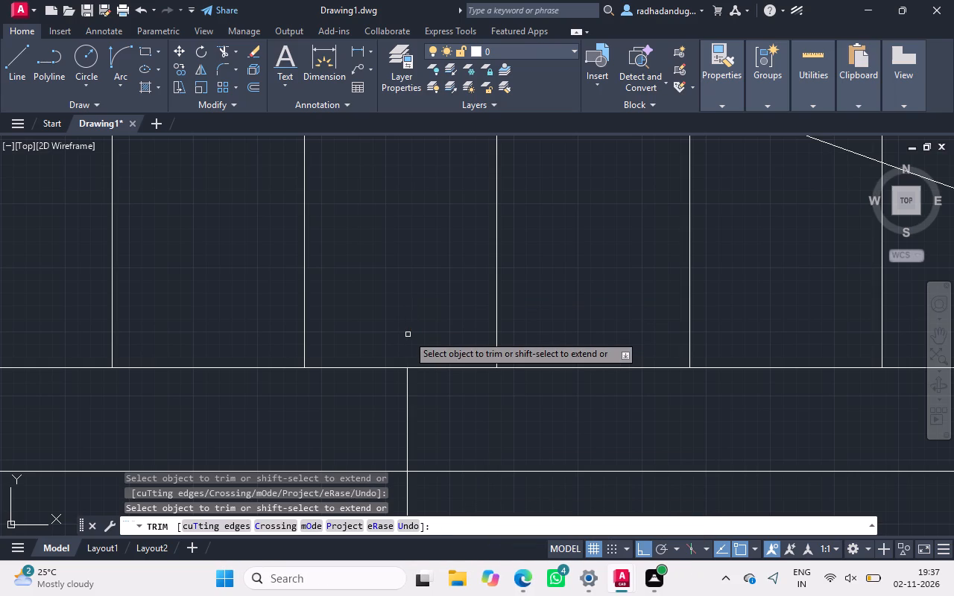
{"action": "scroll", "coordinate": [408, 334], "scroll_direction": "down", "scroll_amount": 3, "text": "ctrl"}
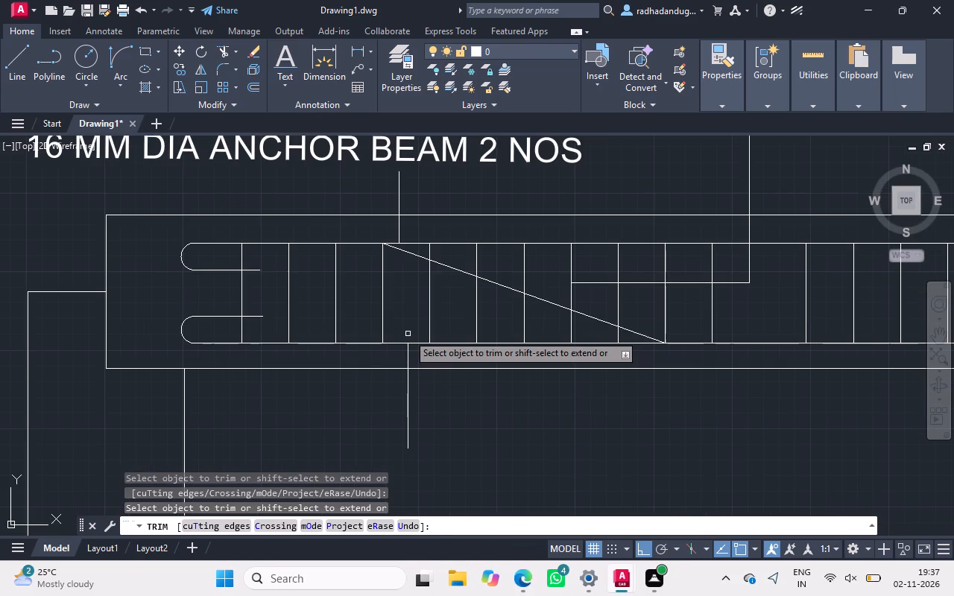
{"action": "scroll", "coordinate": [408, 334], "scroll_direction": "down", "scroll_amount": 1, "text": "ctrl"}
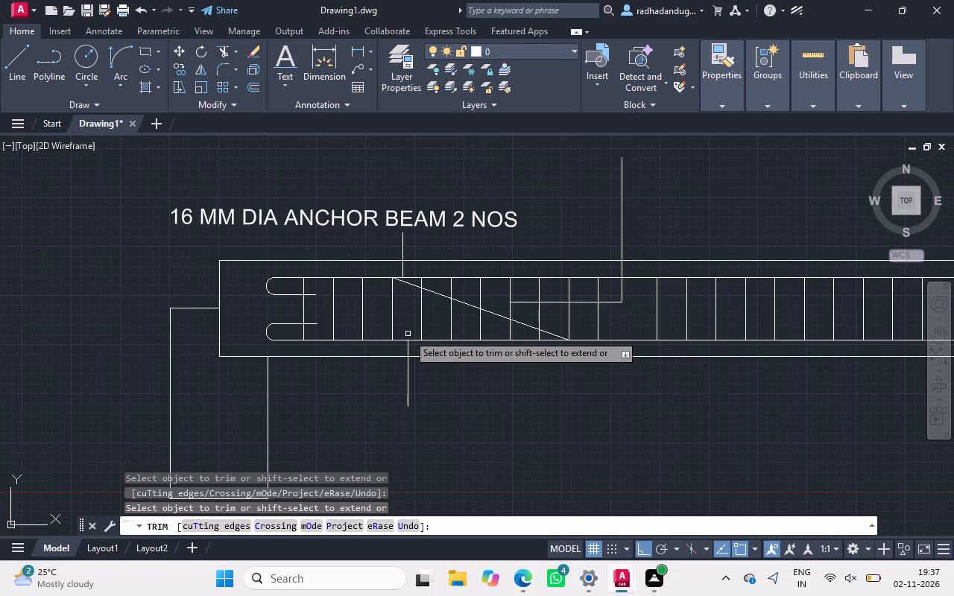
{"action": "scroll", "coordinate": [408, 334], "scroll_direction": "down", "scroll_amount": 2, "text": "ctrl"}
{"action": "scroll", "coordinate": [674, 338], "scroll_direction": "up", "scroll_amount": 4}
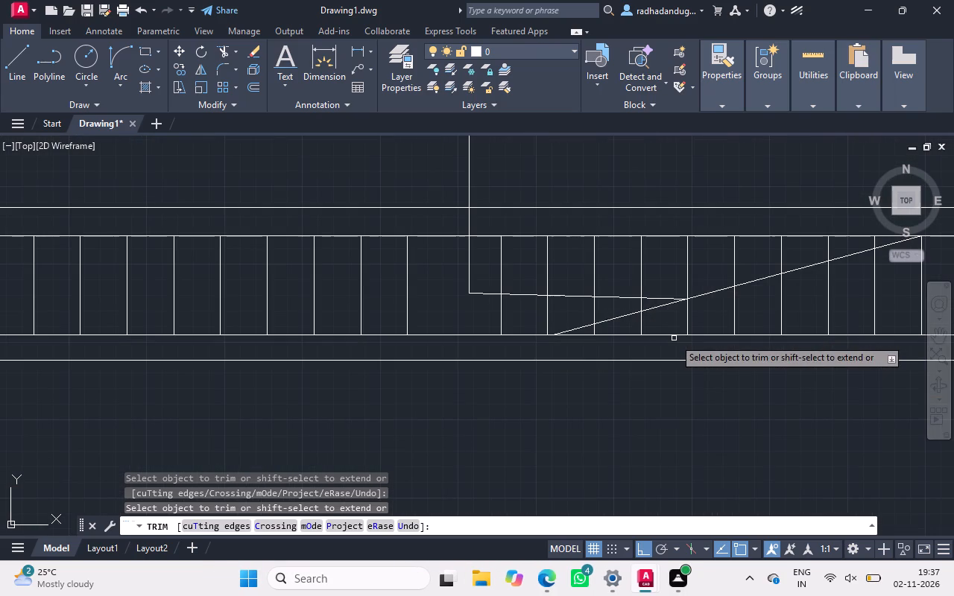
{"action": "key", "text": "Escape"}
{"action": "key", "text": "Escape"}
{"action": "key", "text": "Escape"}
{"action": "key", "text": "Escape"}
{"action": "key", "text": "Escape"}
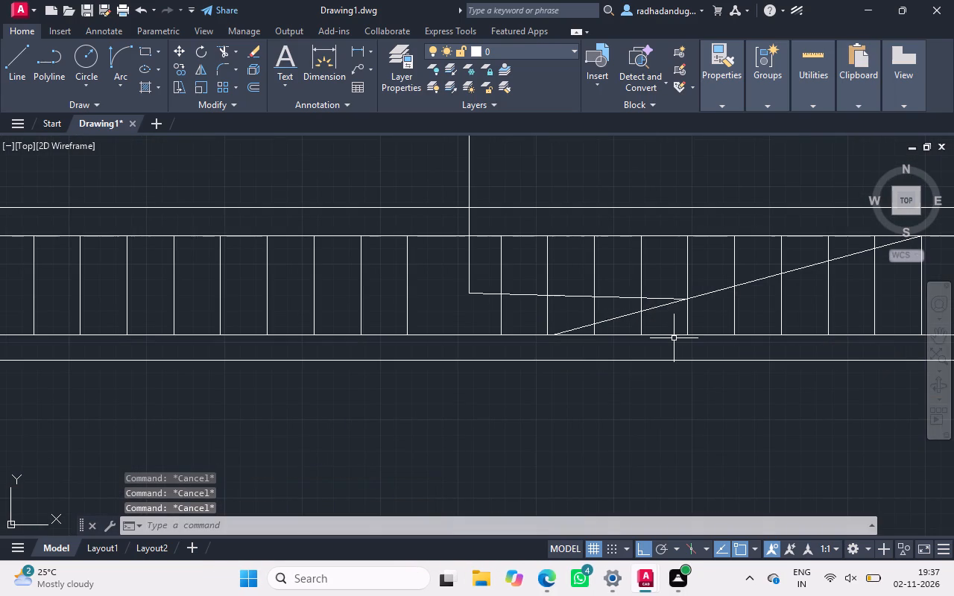
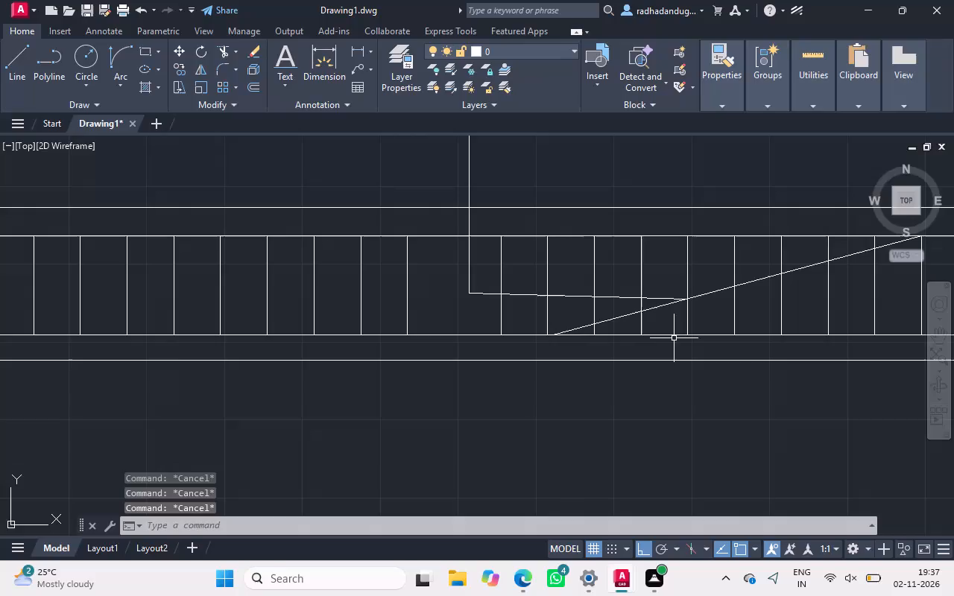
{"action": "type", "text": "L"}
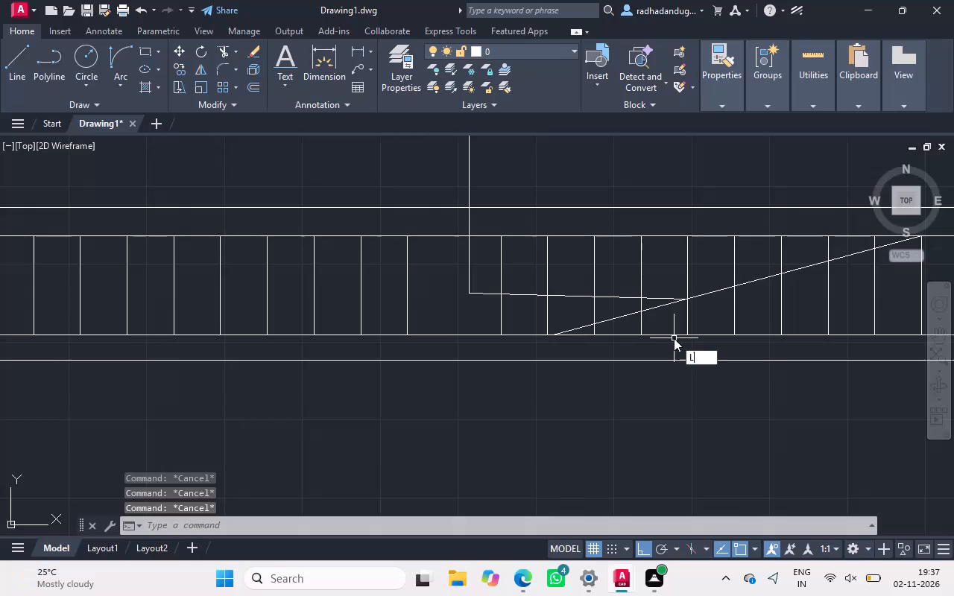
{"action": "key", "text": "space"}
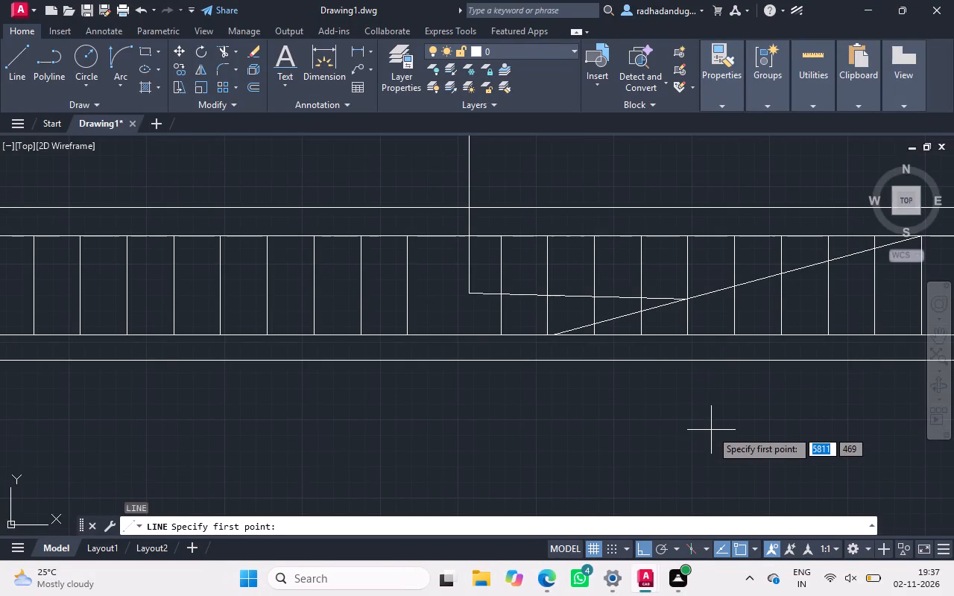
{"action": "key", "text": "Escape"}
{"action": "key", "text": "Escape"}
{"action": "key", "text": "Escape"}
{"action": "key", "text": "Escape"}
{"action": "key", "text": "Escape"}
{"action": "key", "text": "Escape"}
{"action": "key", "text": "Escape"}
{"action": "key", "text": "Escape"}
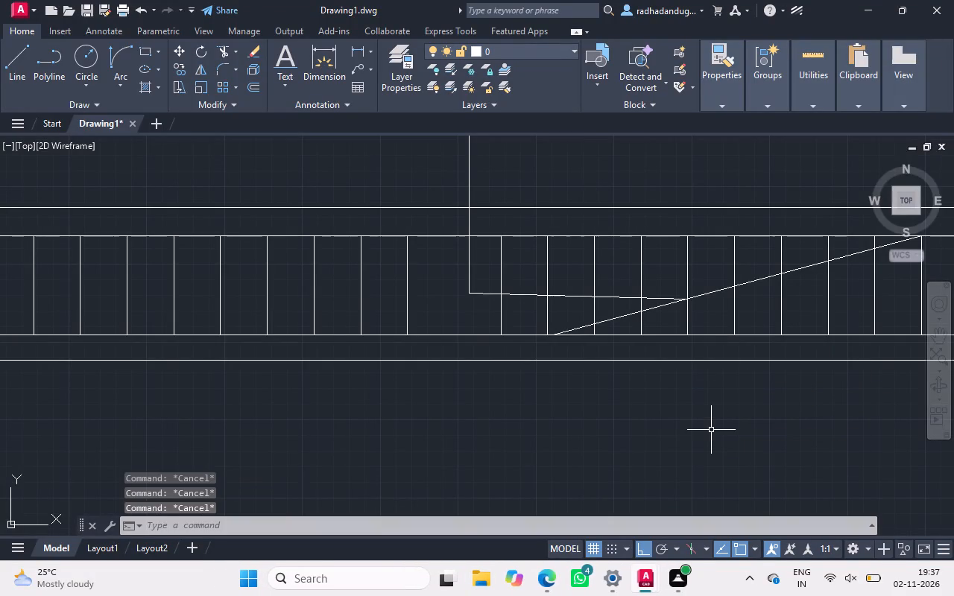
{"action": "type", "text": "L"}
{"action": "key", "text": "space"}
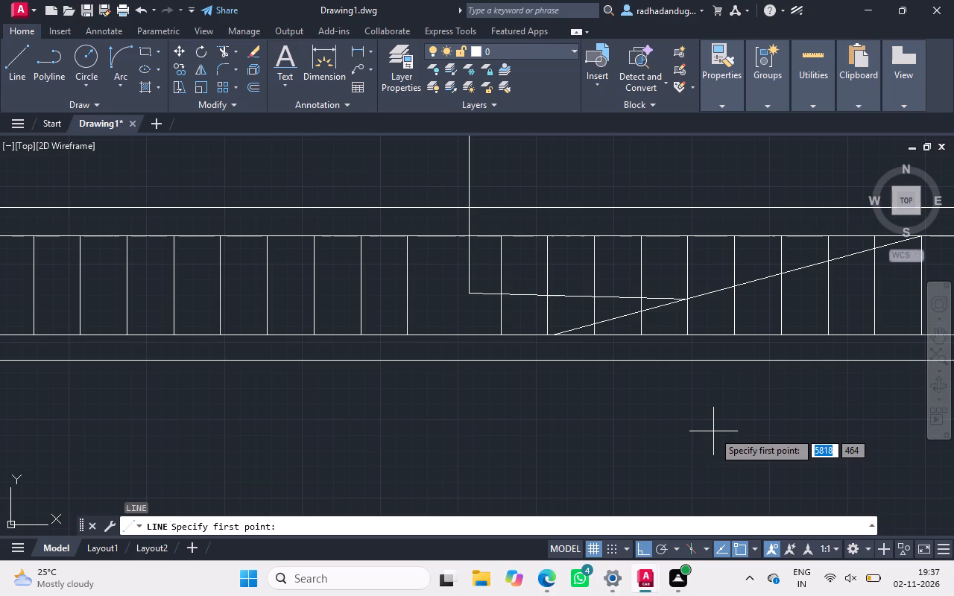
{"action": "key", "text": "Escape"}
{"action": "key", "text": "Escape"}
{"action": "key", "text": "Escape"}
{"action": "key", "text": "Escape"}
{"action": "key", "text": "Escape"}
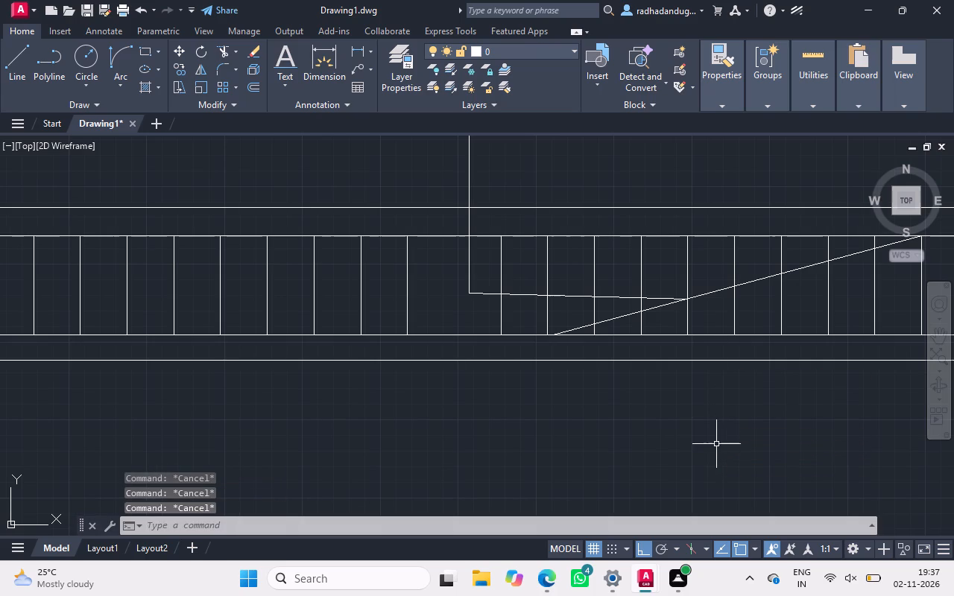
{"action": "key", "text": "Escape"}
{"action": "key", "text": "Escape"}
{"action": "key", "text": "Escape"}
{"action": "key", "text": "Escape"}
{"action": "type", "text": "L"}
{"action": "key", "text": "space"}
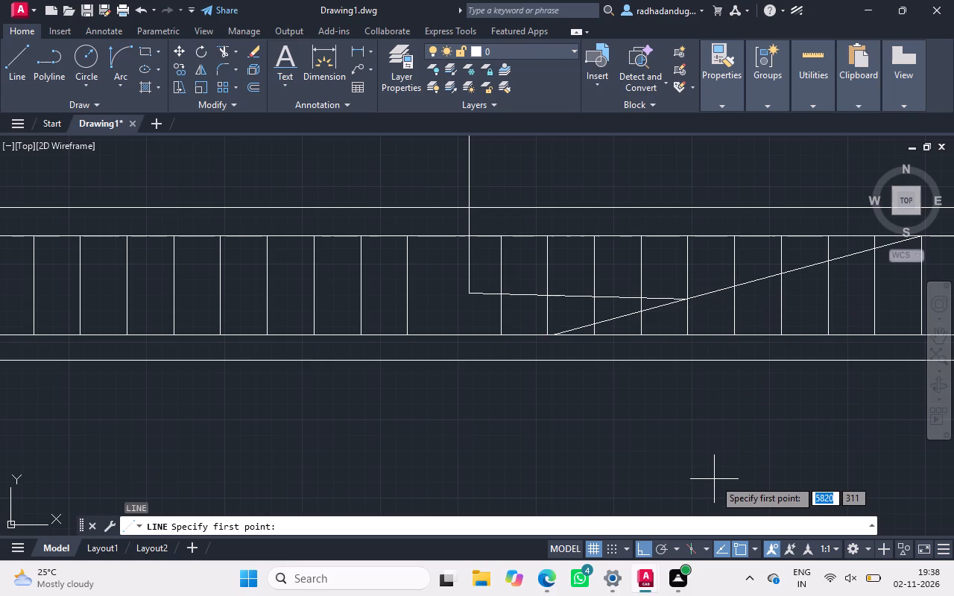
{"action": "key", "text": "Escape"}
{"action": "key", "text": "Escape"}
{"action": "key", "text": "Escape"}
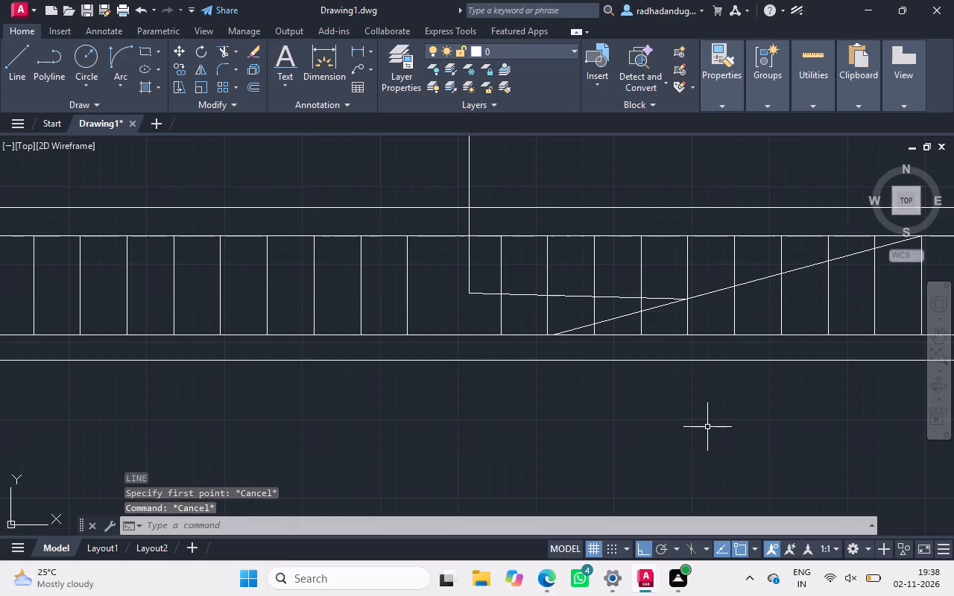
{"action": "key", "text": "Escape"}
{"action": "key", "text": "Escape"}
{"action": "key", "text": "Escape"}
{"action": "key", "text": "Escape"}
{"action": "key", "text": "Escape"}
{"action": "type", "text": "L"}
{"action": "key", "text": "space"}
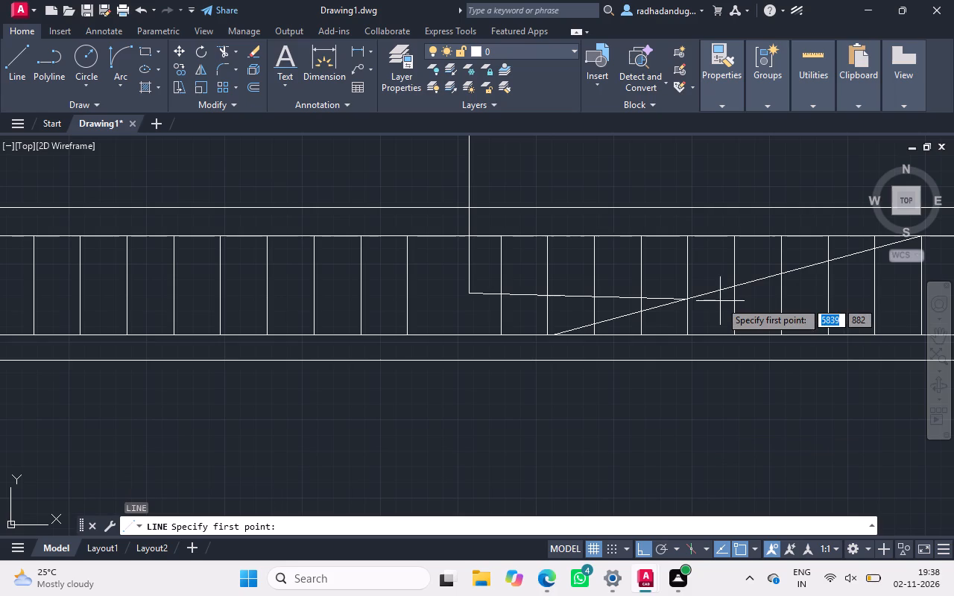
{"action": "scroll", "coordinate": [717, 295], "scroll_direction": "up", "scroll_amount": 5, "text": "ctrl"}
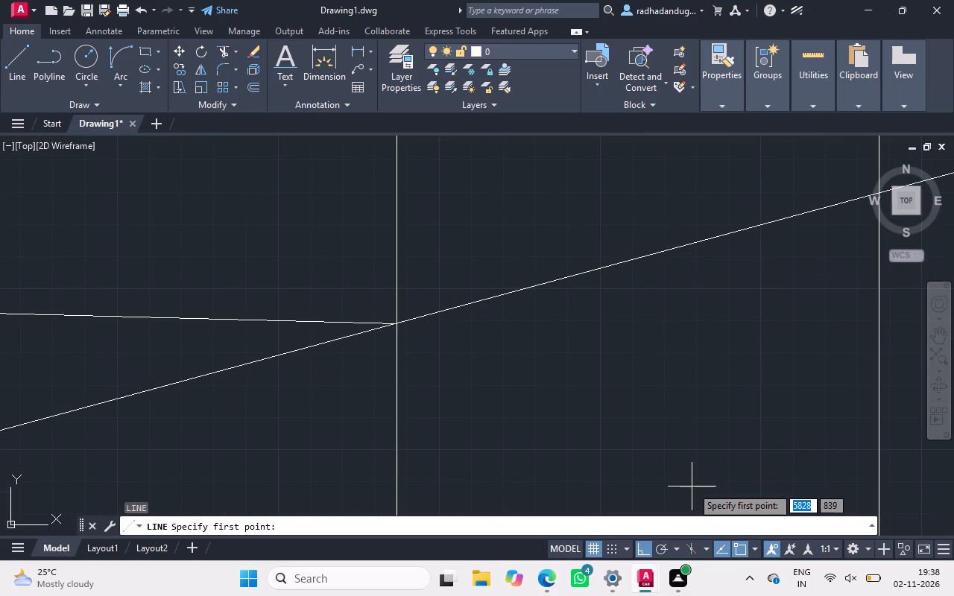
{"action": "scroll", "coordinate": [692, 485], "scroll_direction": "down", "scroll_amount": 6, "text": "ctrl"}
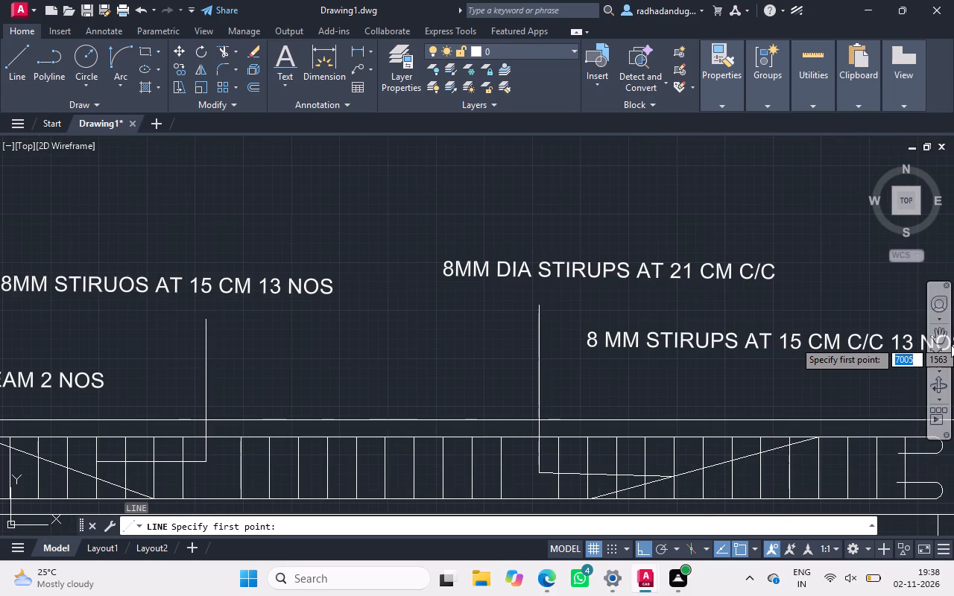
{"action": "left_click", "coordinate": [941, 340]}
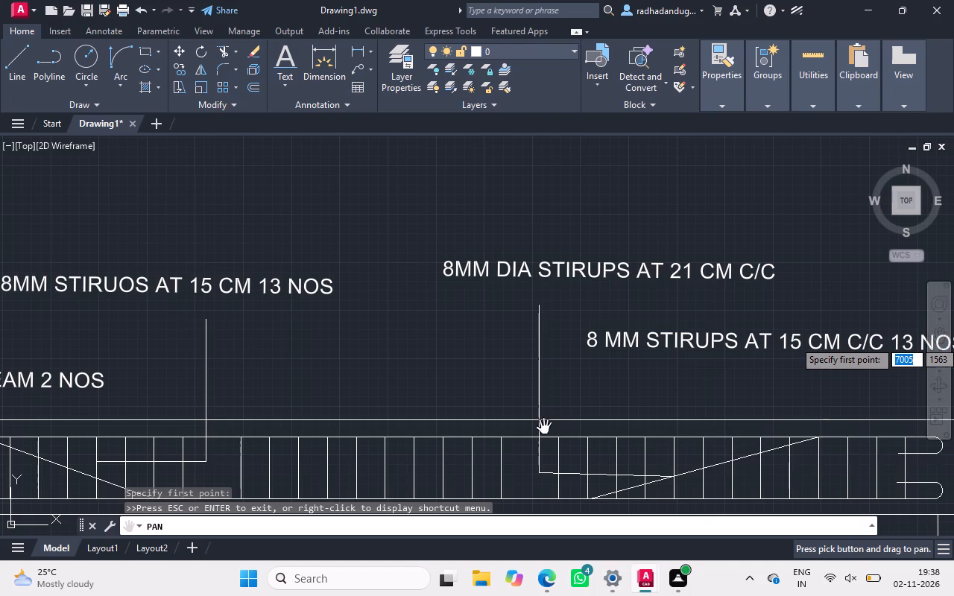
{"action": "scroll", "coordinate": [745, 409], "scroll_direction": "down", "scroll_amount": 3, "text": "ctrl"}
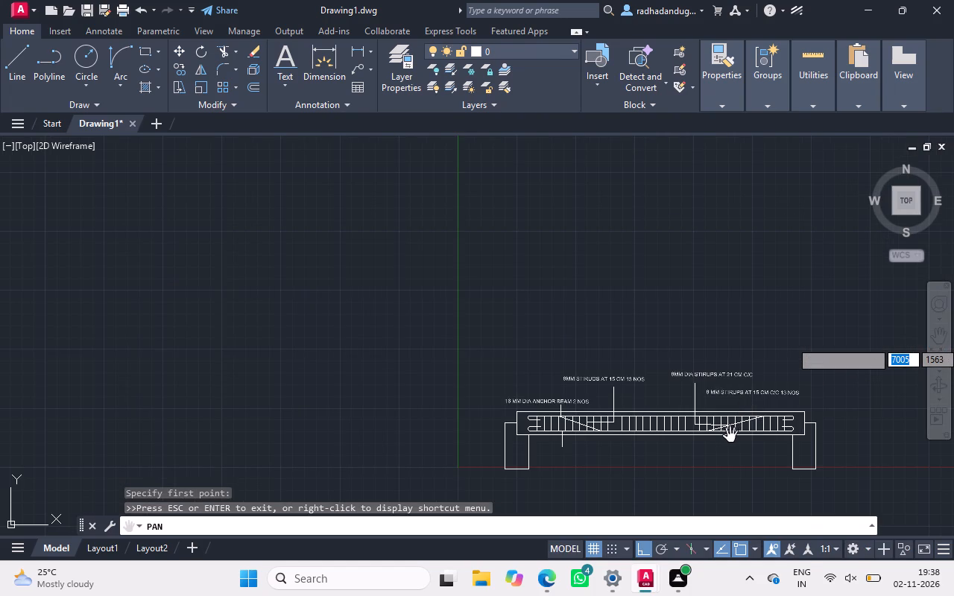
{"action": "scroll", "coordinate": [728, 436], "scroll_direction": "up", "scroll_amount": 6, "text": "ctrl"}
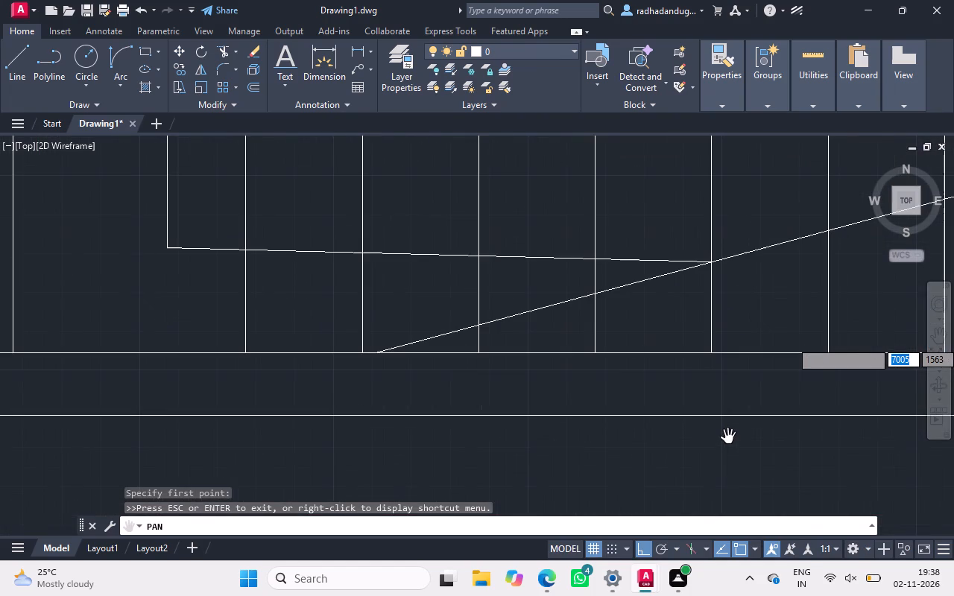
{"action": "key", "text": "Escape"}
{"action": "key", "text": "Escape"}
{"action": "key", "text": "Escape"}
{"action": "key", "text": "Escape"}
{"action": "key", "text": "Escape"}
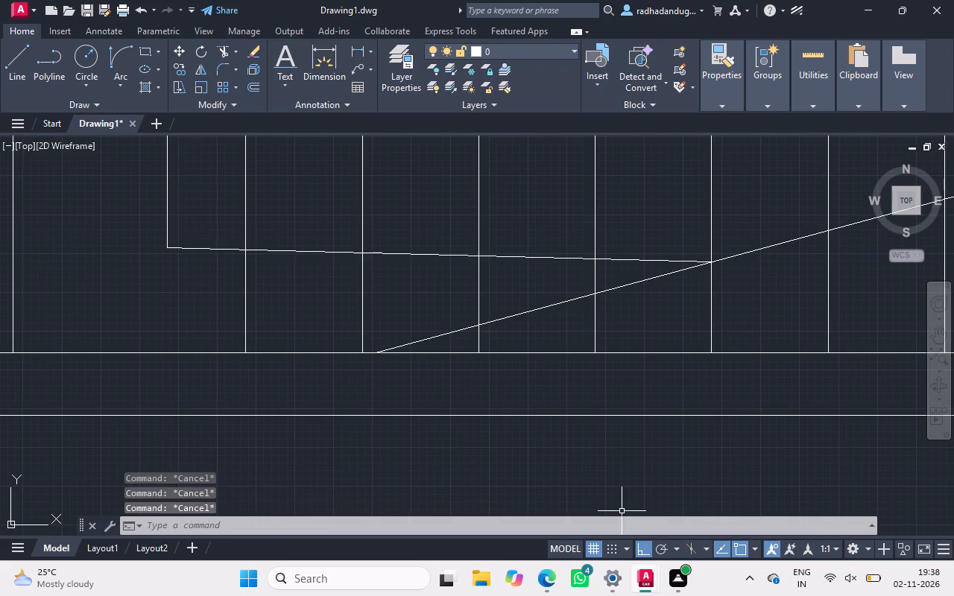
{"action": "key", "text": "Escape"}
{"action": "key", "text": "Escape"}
Draw a vertical leader line about 278 long from below the beam up past the right diagonal bar, near its lower end.
{"action": "type", "text": "L"}
{"action": "key", "text": "space"}
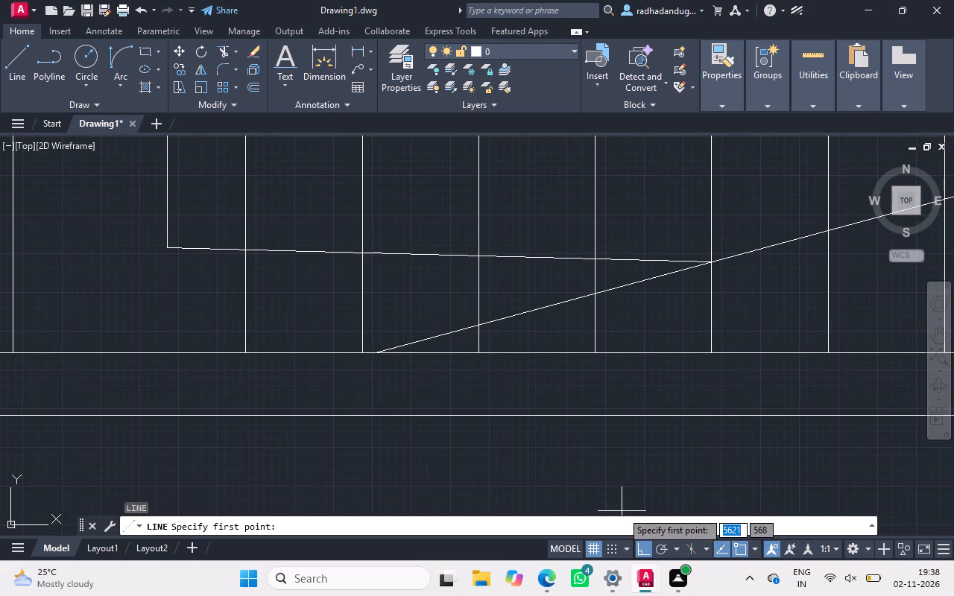
{"action": "left_click", "coordinate": [642, 492]}
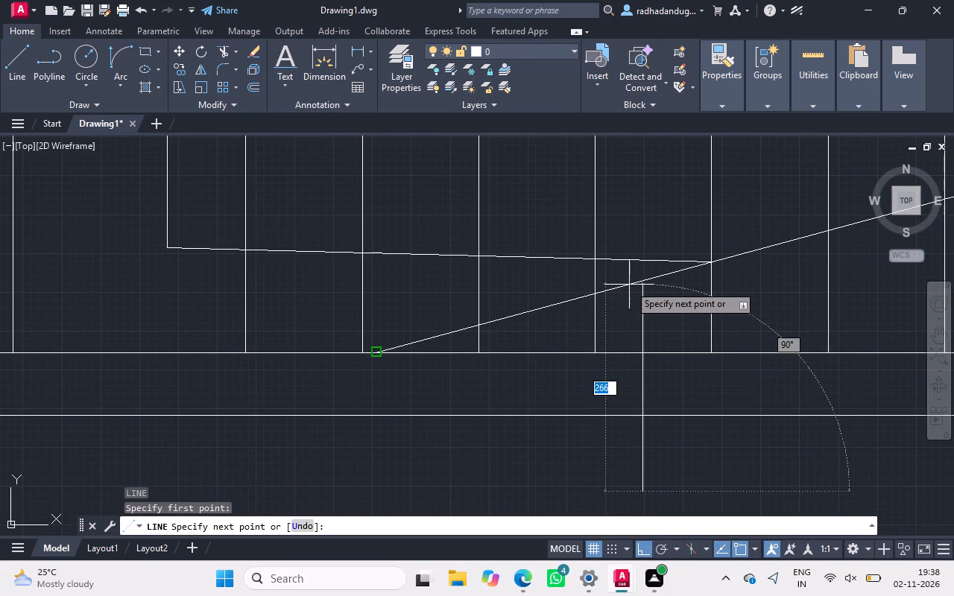
{"action": "scroll", "coordinate": [629, 285], "scroll_direction": "up", "scroll_amount": 4, "text": "ctrl"}
{"action": "left_click", "coordinate": [631, 244]}
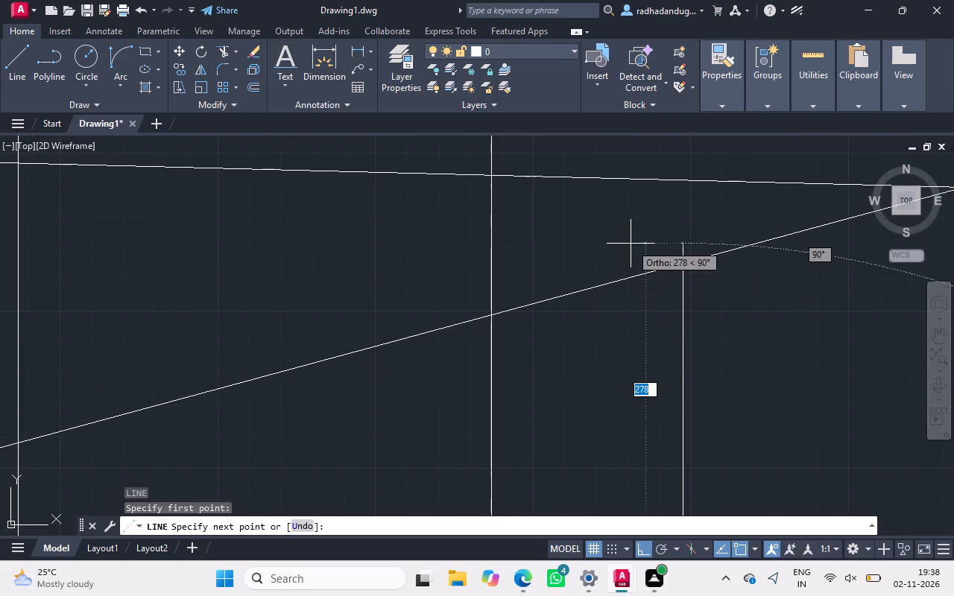
{"action": "key", "text": "Escape"}
Trim the new leader's upper end back to the right diagonal bar.
{"action": "type", "text": "TR"}
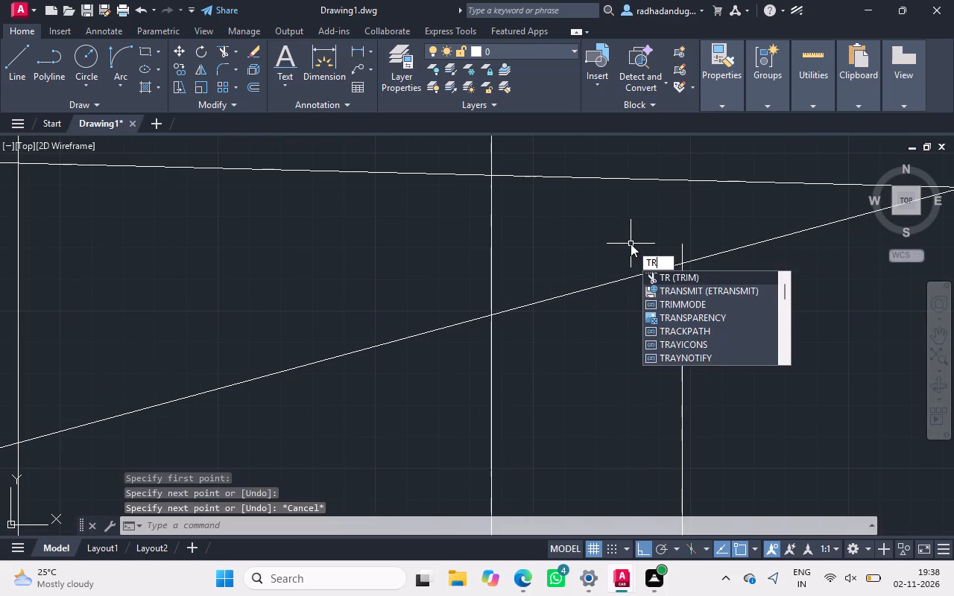
{"action": "key", "text": "space"}
{"action": "key", "text": "space"}
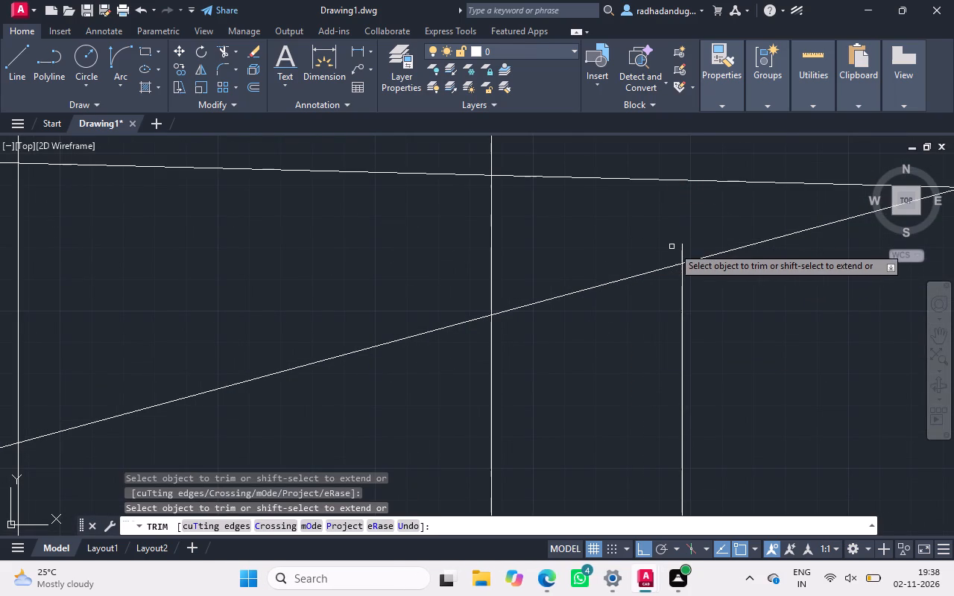
{"action": "left_click", "coordinate": [682, 248]}
{"action": "scroll", "coordinate": [682, 248], "scroll_direction": "down", "scroll_amount": 3, "text": "ctrl"}
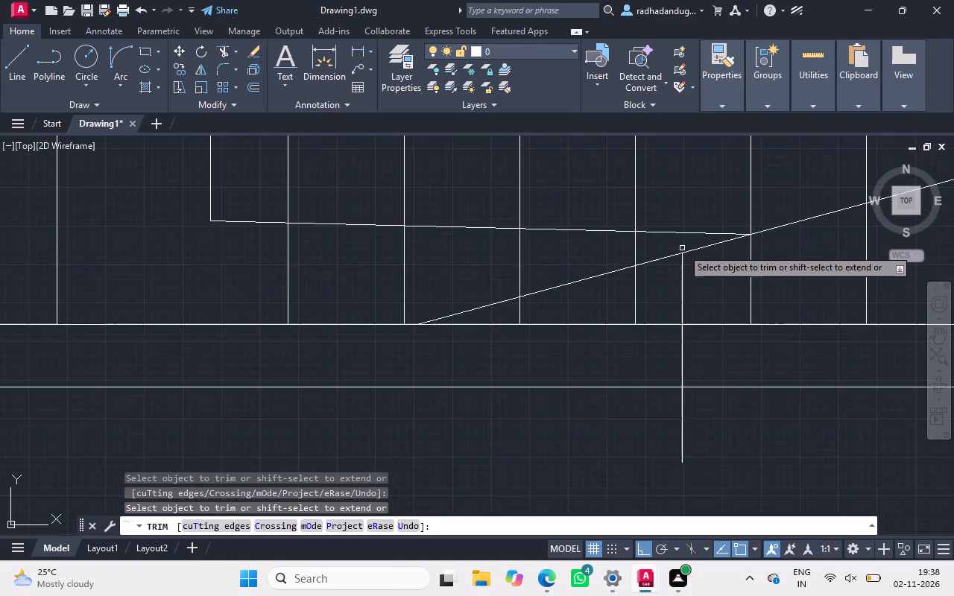
{"action": "scroll", "coordinate": [682, 248], "scroll_direction": "down", "scroll_amount": 3, "text": "ctrl"}
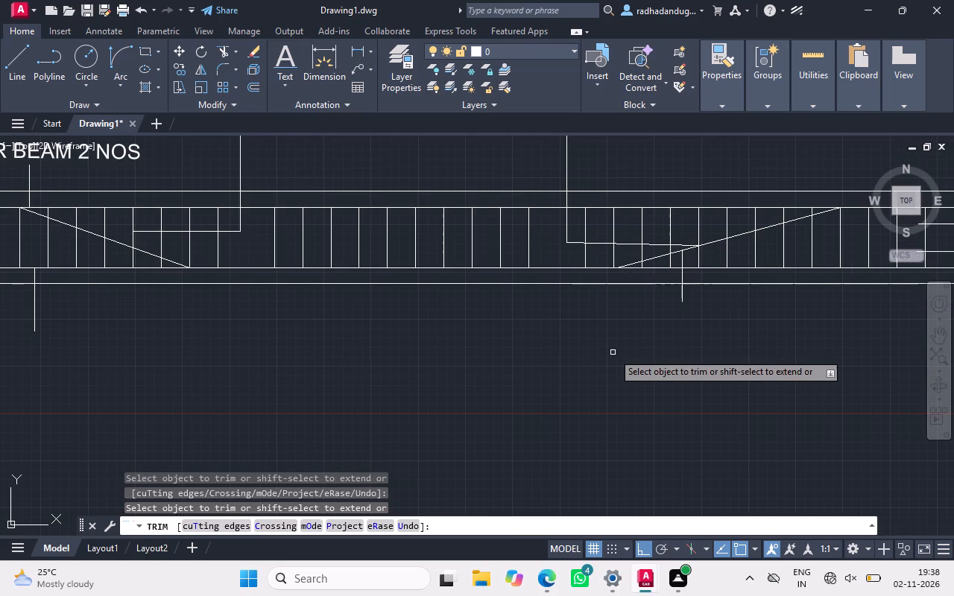
{"action": "key", "text": "Escape"}
{"action": "key", "text": "Escape"}
{"action": "key", "text": "Escape"}
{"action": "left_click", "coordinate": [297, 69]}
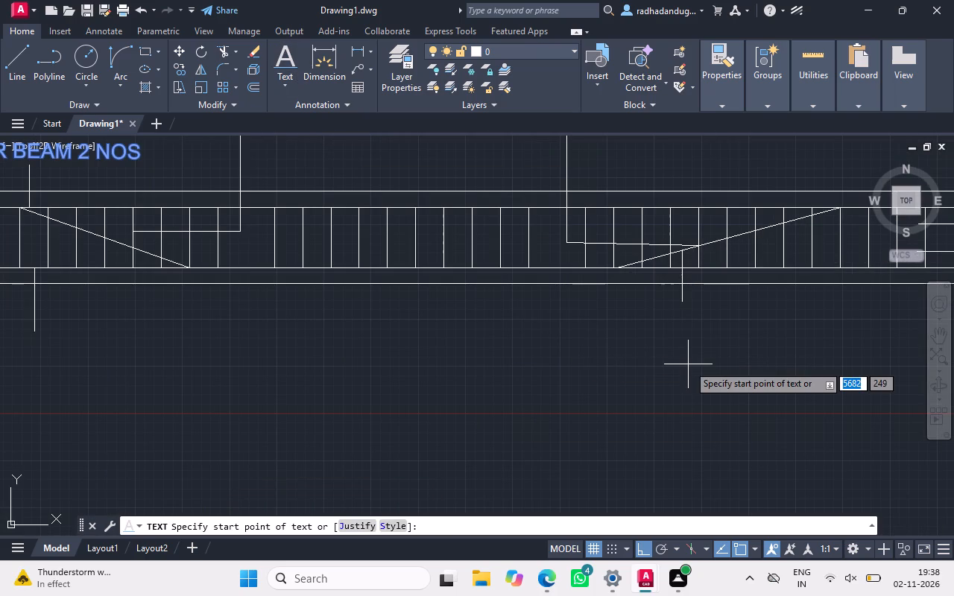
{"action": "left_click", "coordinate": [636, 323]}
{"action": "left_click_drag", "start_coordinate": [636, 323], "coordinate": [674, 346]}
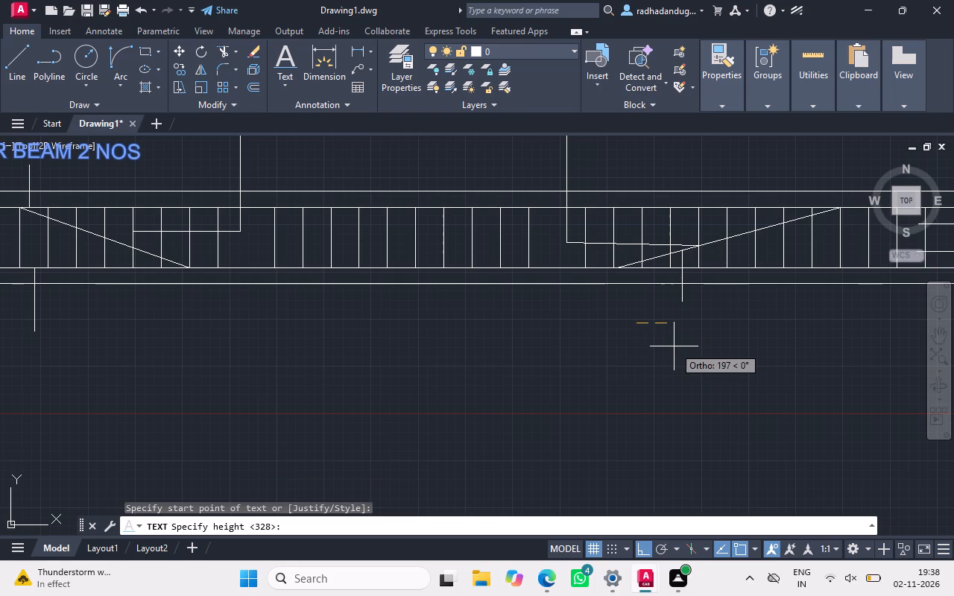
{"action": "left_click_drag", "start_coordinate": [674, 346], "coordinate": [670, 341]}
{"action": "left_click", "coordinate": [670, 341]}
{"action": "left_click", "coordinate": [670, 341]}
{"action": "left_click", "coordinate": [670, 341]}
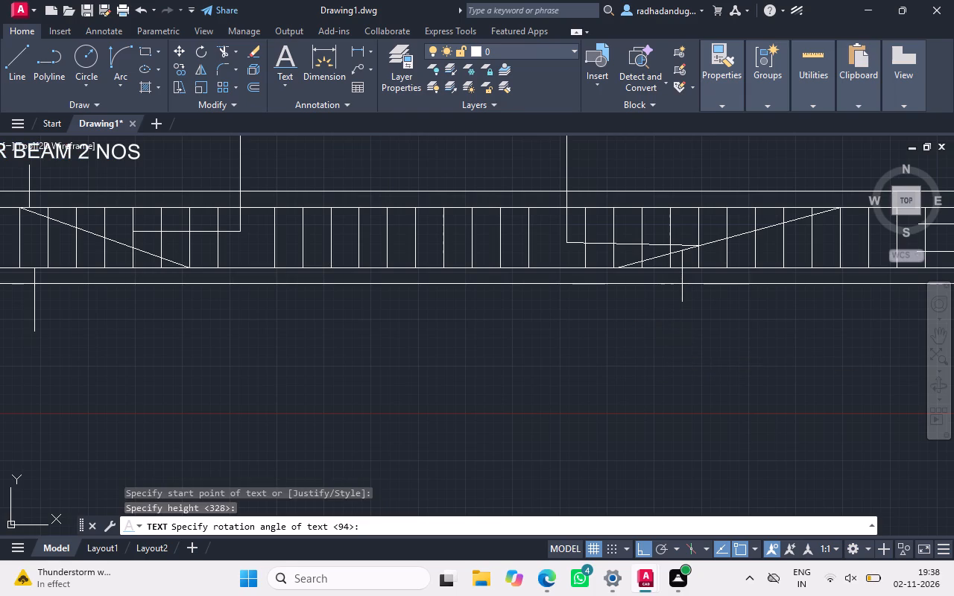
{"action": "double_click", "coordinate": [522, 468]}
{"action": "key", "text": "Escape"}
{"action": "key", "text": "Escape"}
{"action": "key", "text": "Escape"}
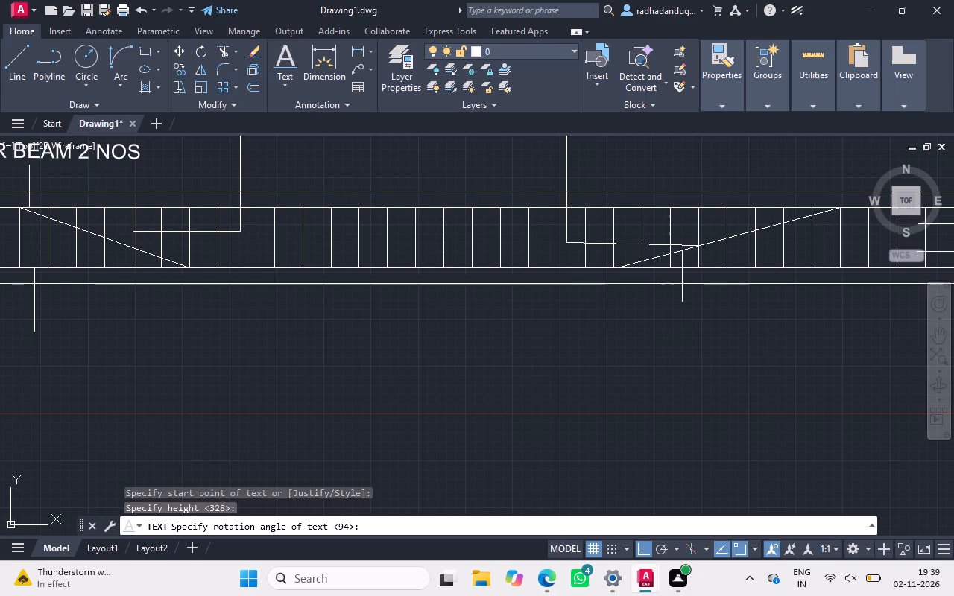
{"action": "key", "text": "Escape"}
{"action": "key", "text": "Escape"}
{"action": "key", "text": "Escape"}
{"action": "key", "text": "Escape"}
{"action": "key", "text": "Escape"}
Place horizontal single-line text about 207 high below the beam beside the right diagonal bar's leader, reading "2 NOS 22 MM 0F MAIN BENT".
{"action": "scroll", "coordinate": [21, 247], "scroll_direction": "down", "scroll_amount": 4, "text": "ctrl"}
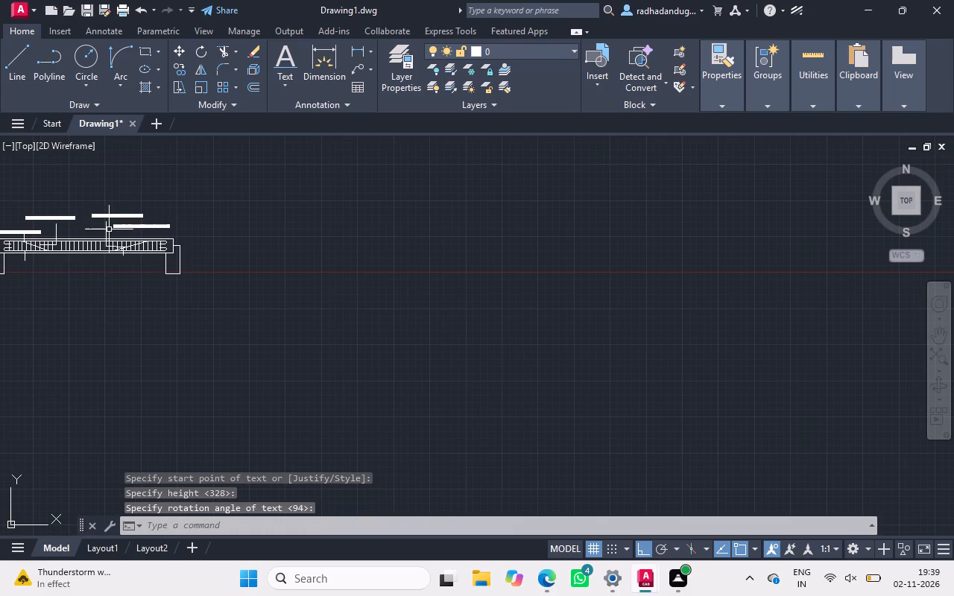
{"action": "scroll", "coordinate": [109, 229], "scroll_direction": "up", "scroll_amount": 4, "text": "ctrl"}
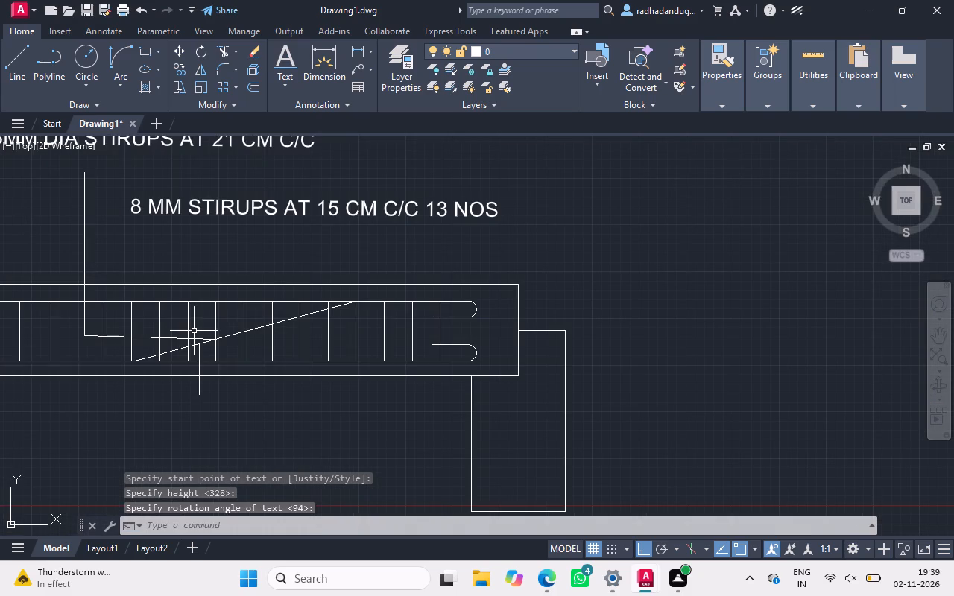
{"action": "left_click", "coordinate": [941, 336]}
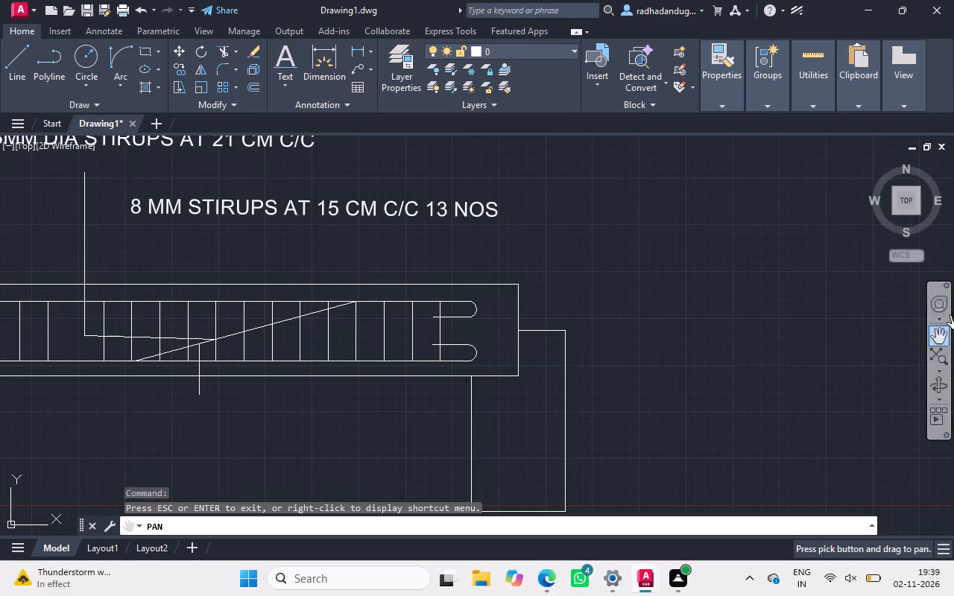
{"action": "left_click_drag", "start_coordinate": [360, 370], "coordinate": [694, 339]}
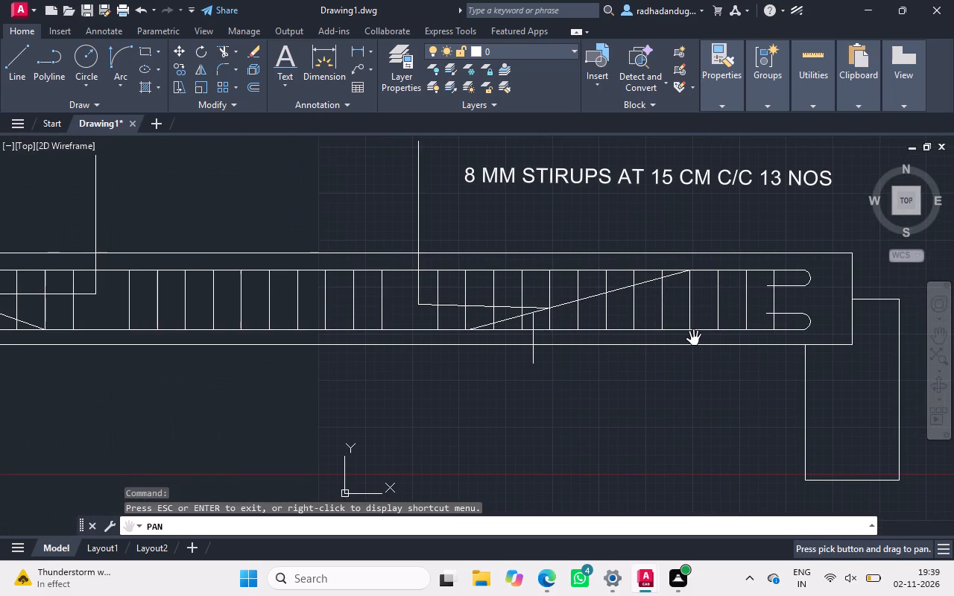
{"action": "key", "text": "Escape"}
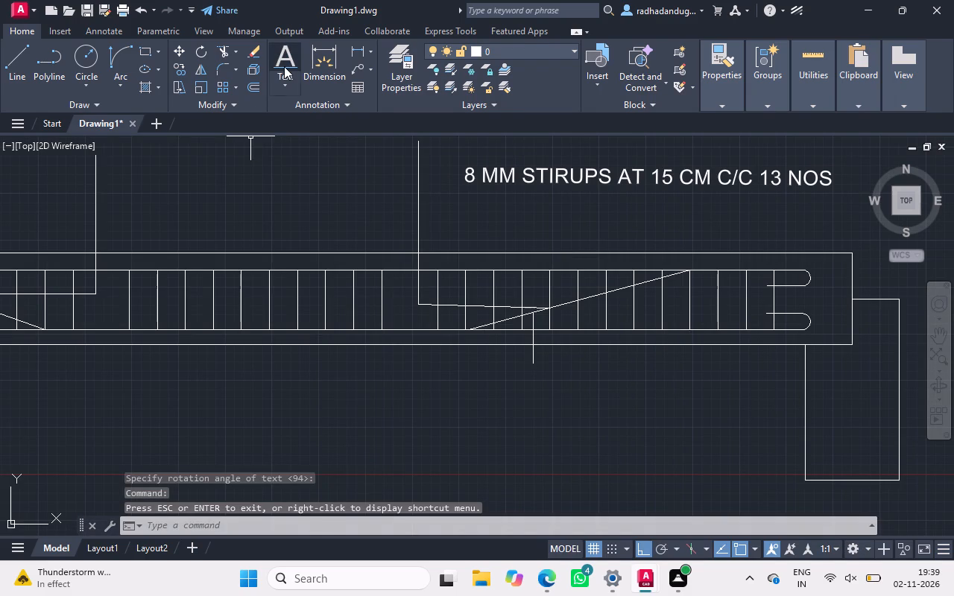
{"action": "left_click", "coordinate": [285, 66]}
{"action": "left_click", "coordinate": [280, 58]}
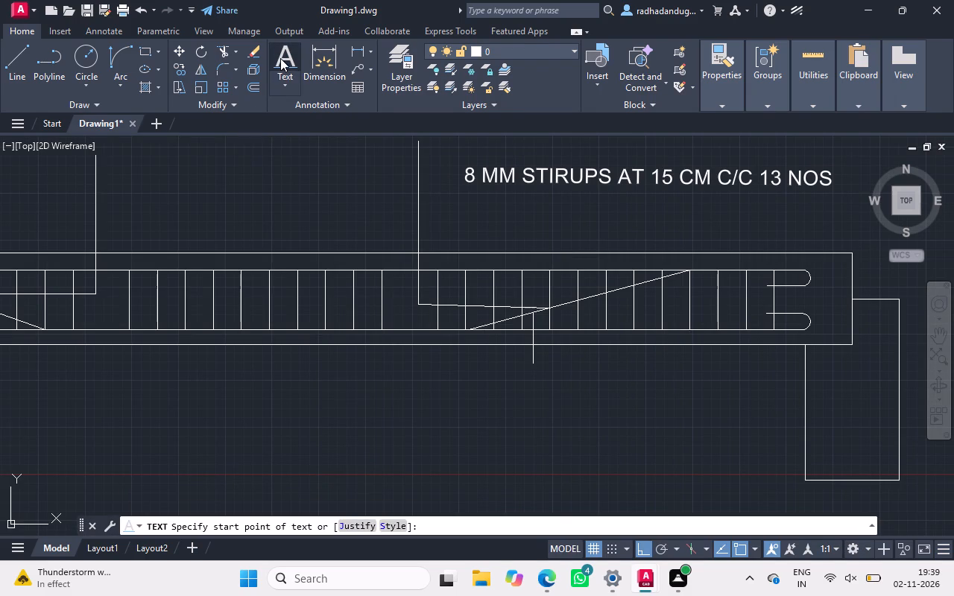
{"action": "left_click", "coordinate": [286, 89]}
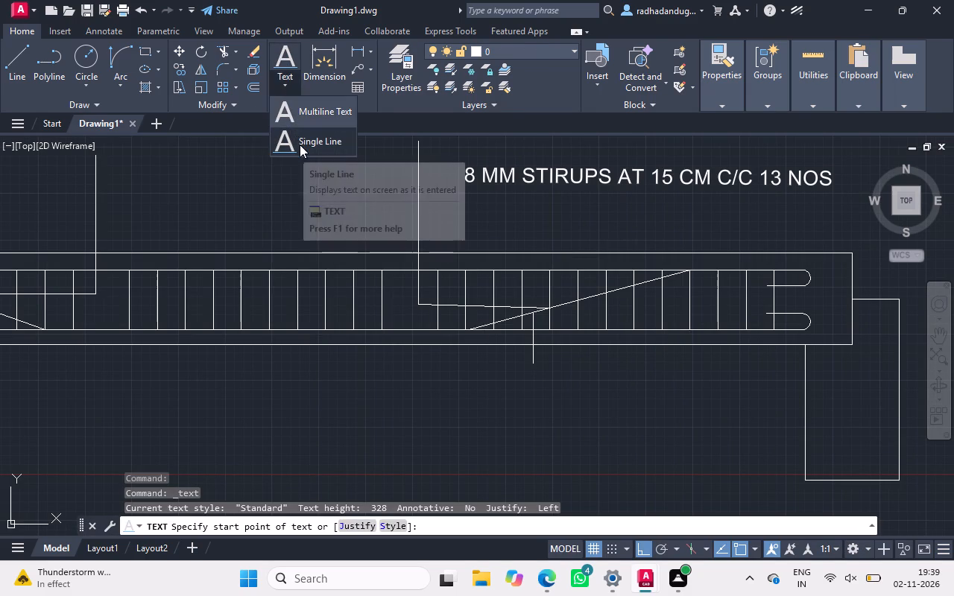
{"action": "left_click", "coordinate": [300, 144]}
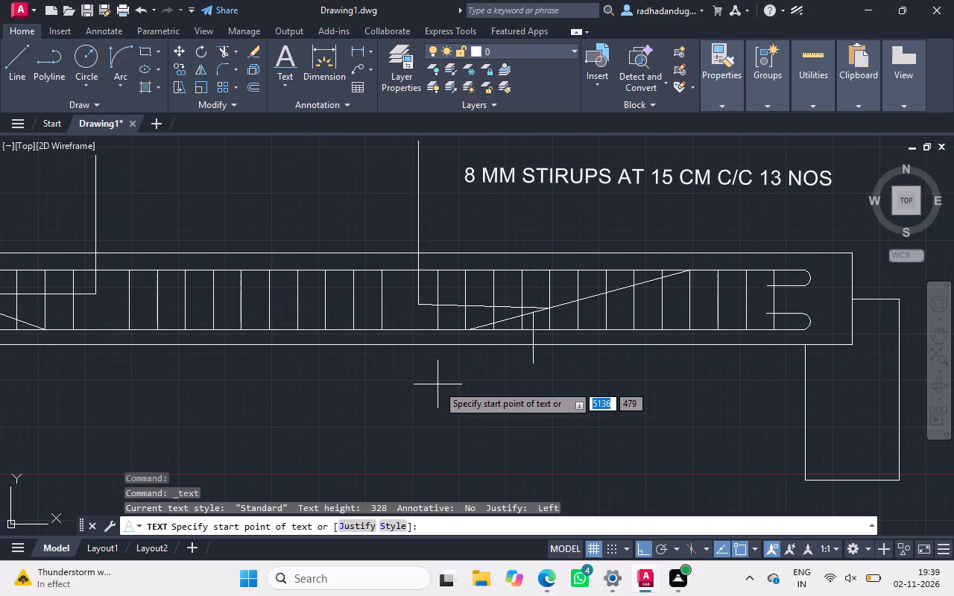
{"action": "left_click_drag", "start_coordinate": [437, 384], "coordinate": [476, 411]}
{"action": "left_click", "coordinate": [476, 411]}
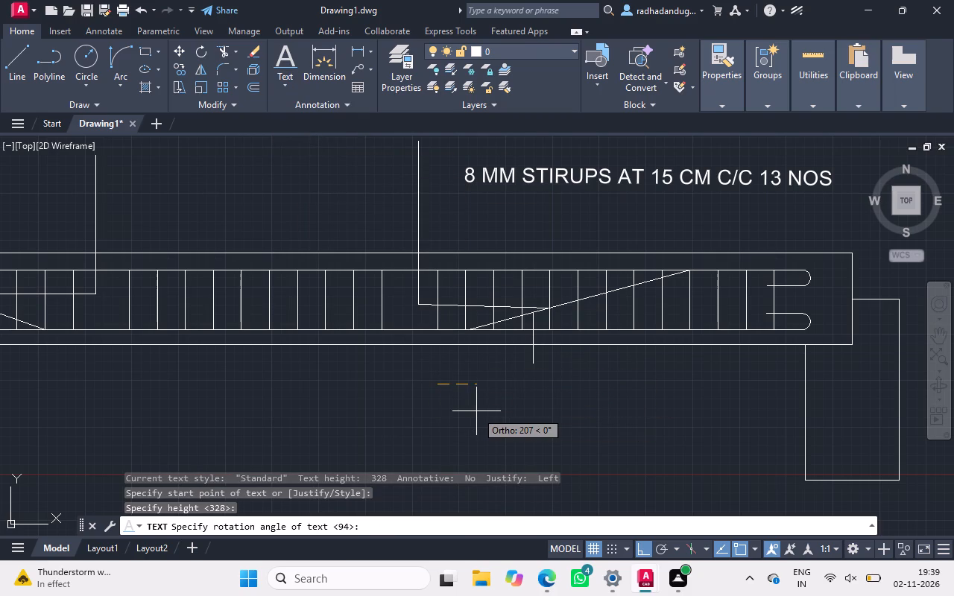
{"action": "left_click", "coordinate": [476, 411]}
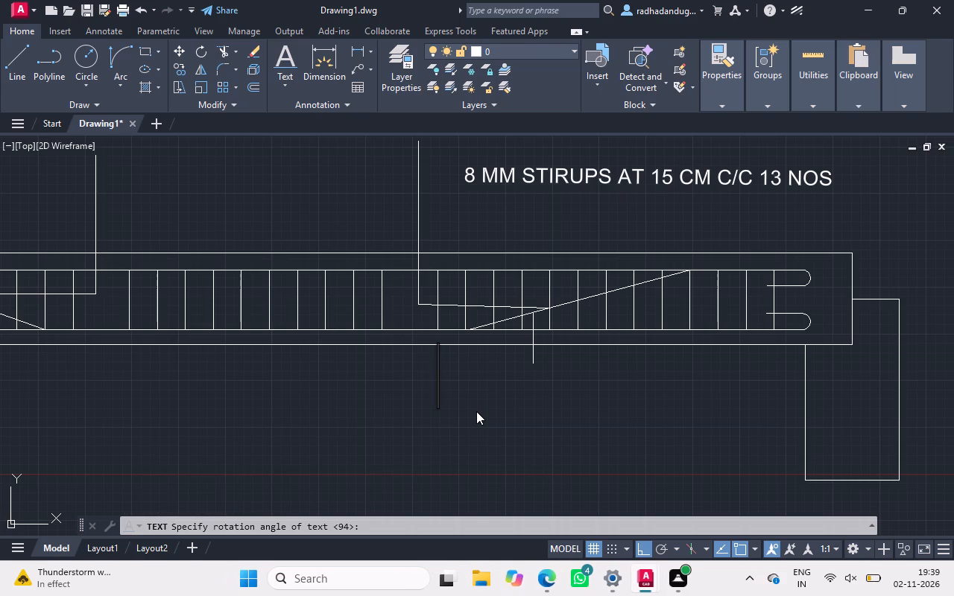
{"action": "type", "text": "2 NO"}
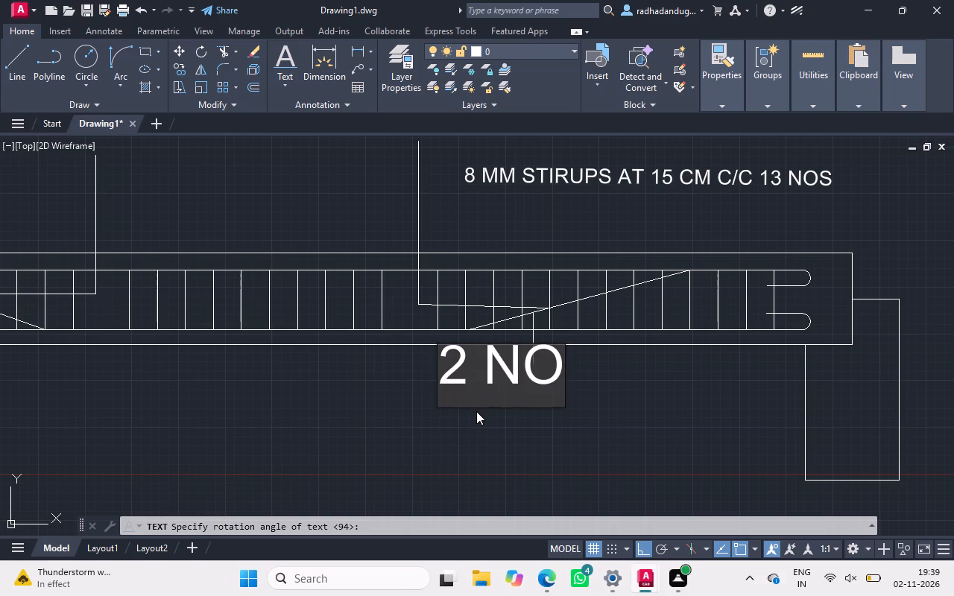
{"action": "type", "text": "S"}
{"action": "key", "text": "space"}
{"action": "type", "text": "22 MM"}
{"action": "key", "text": "space"}
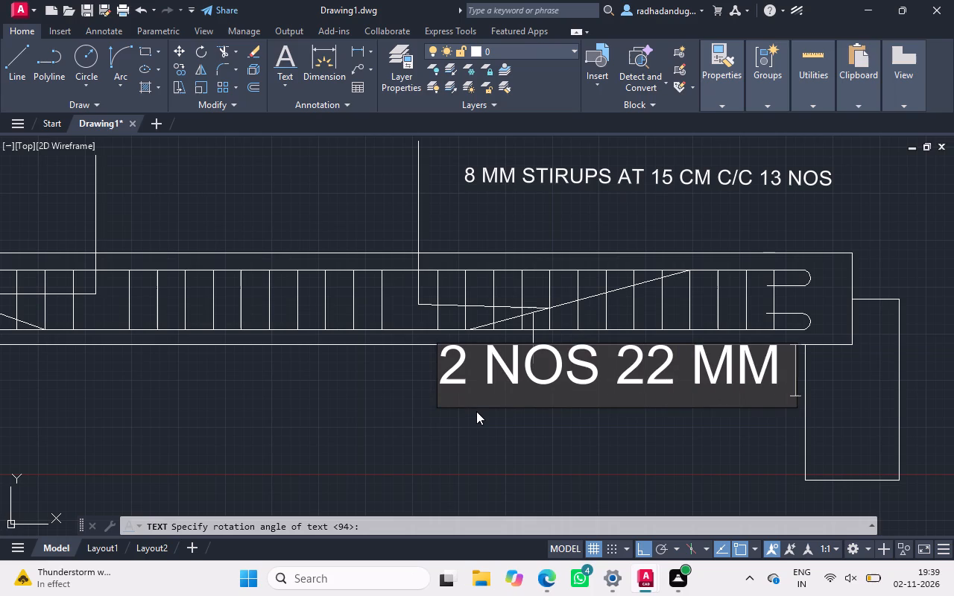
{"action": "key", "text": "0"}
{"action": "type", "text": "F MAI"}
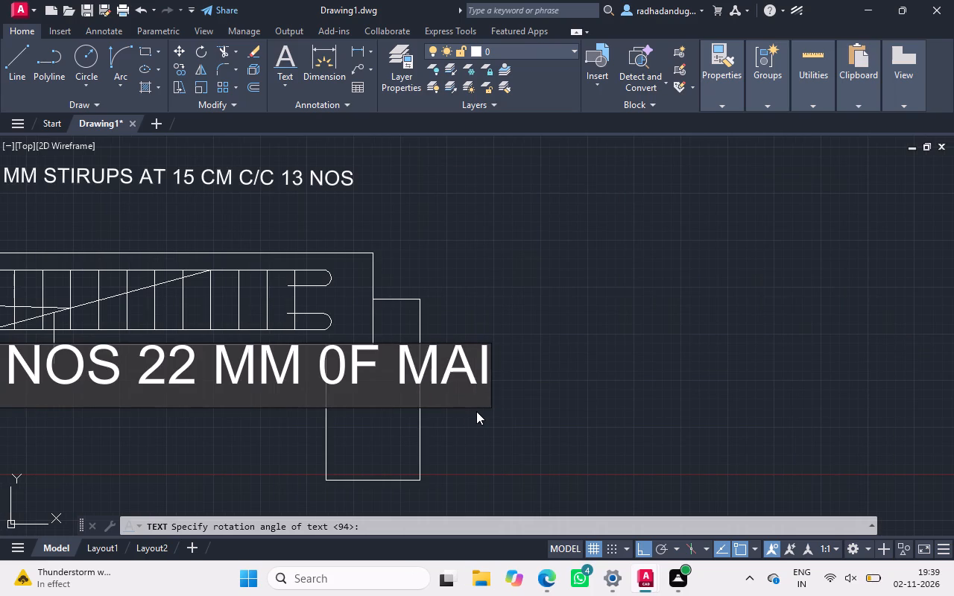
{"action": "key", "text": "n"}
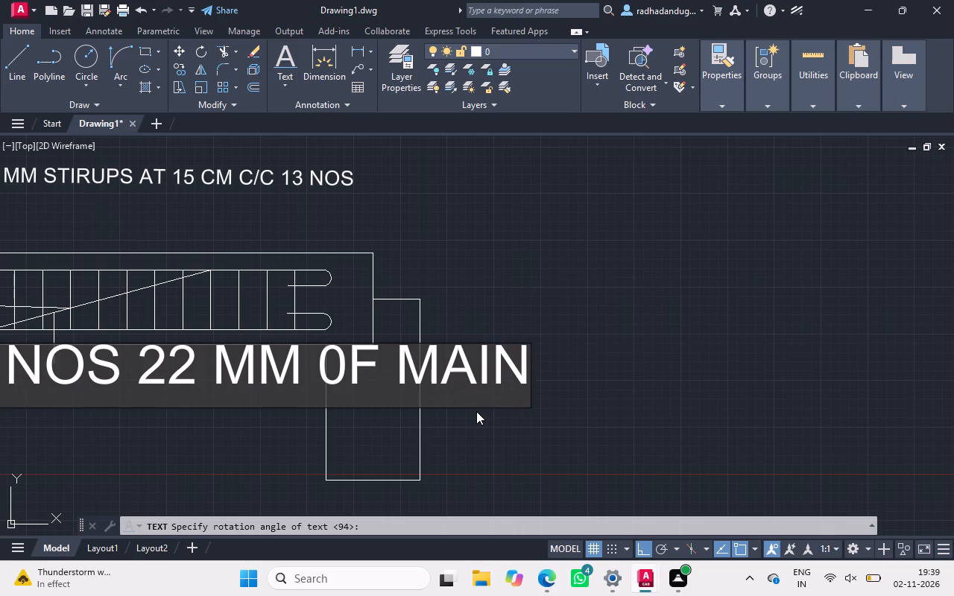
{"action": "key", "text": "space"}
{"action": "type", "text": "BENT"}
{"action": "key", "text": "Return"}
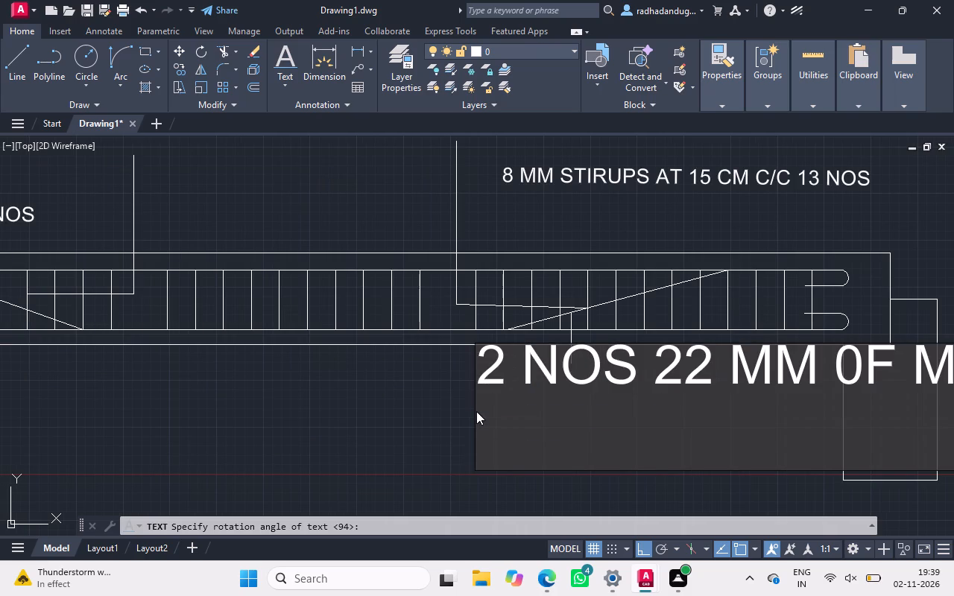
Add a second, slightly indented text line reading "UP BARS ( 2,3)" beneath the first and finish the text.
{"action": "key", "text": "space"}
{"action": "key", "text": "space"}
{"action": "type", "text": "UP"}
{"action": "key", "text": "space"}
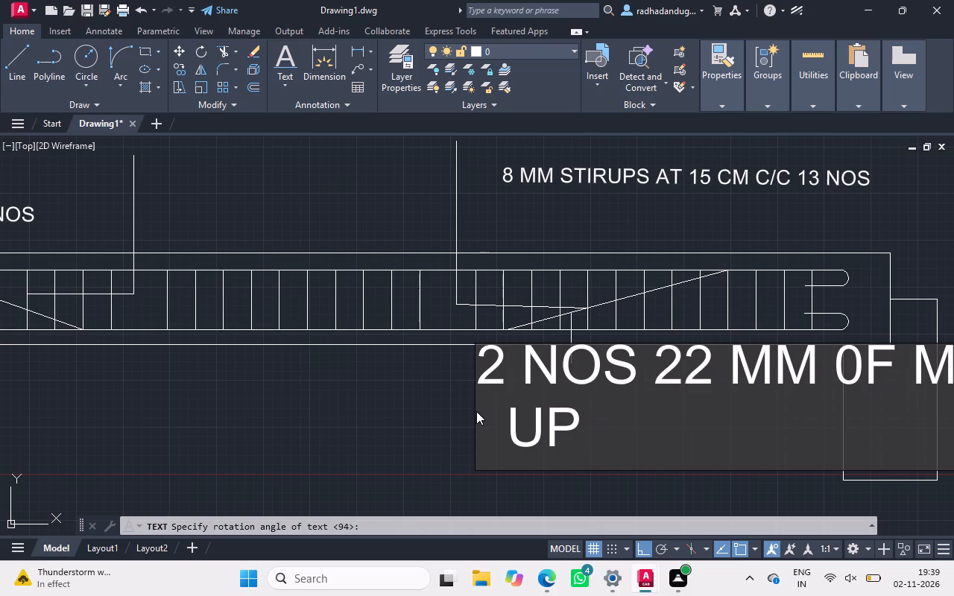
{"action": "type", "text": "BARS"}
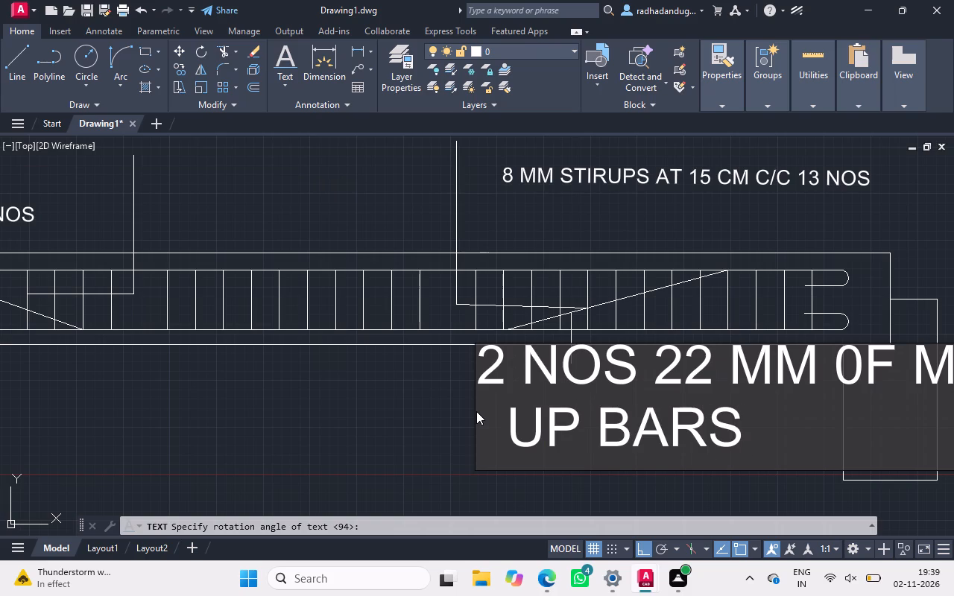
{"action": "key", "text": "space"}
{"action": "key", "text": "shift+parenleft"}
{"action": "key", "text": "space"}
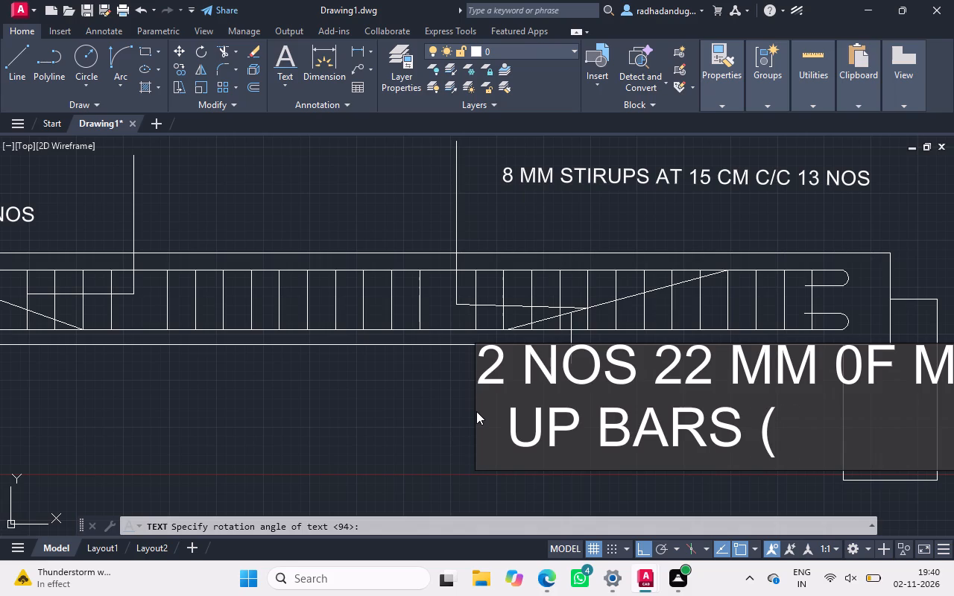
{"action": "type", "text": "2"}
{"action": "type", "text": ",3"}
{"action": "key", "text": "shift+parenright"}
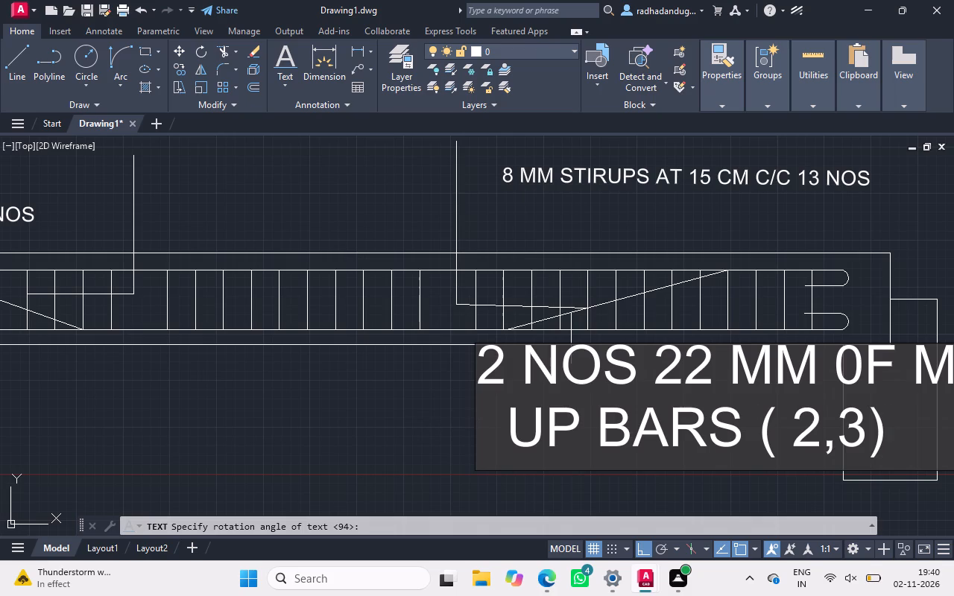
{"action": "left_click", "coordinate": [438, 432]}
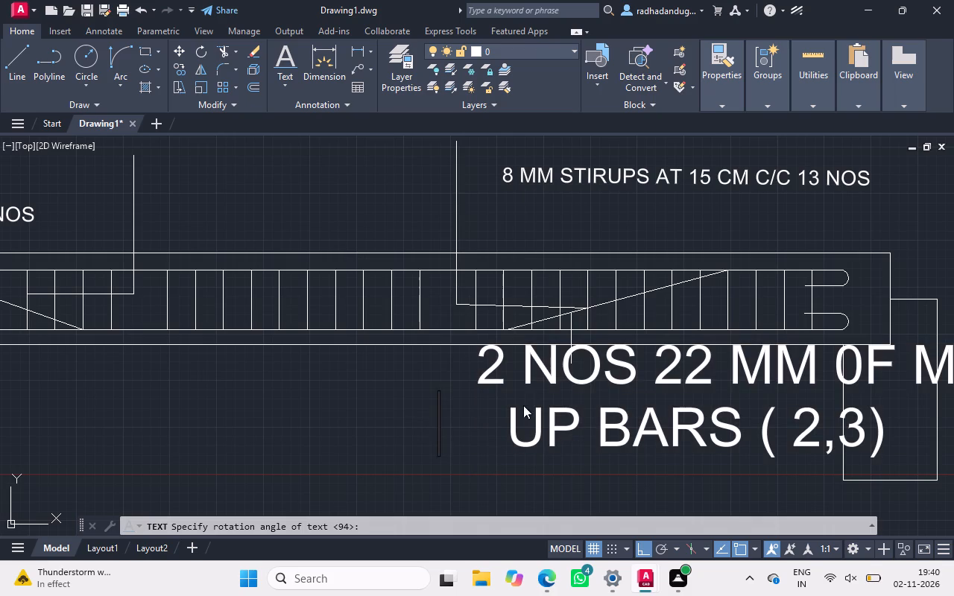
{"action": "right_click", "coordinate": [493, 364]}
{"action": "key", "text": "Escape"}
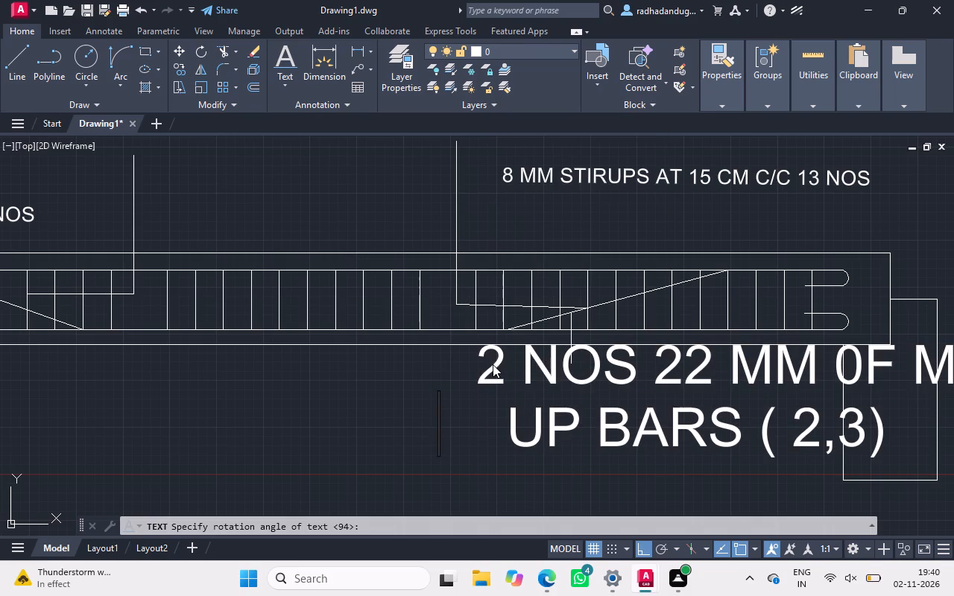
{"action": "right_click", "coordinate": [490, 367]}
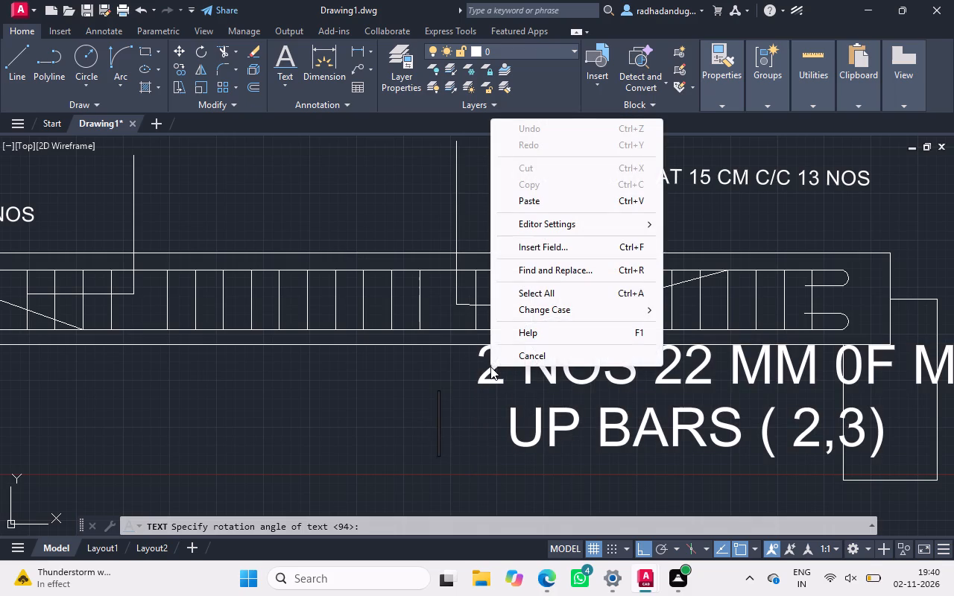
{"action": "left_click", "coordinate": [490, 373]}
{"action": "key", "text": "Escape"}
{"action": "key", "text": "Escape"}
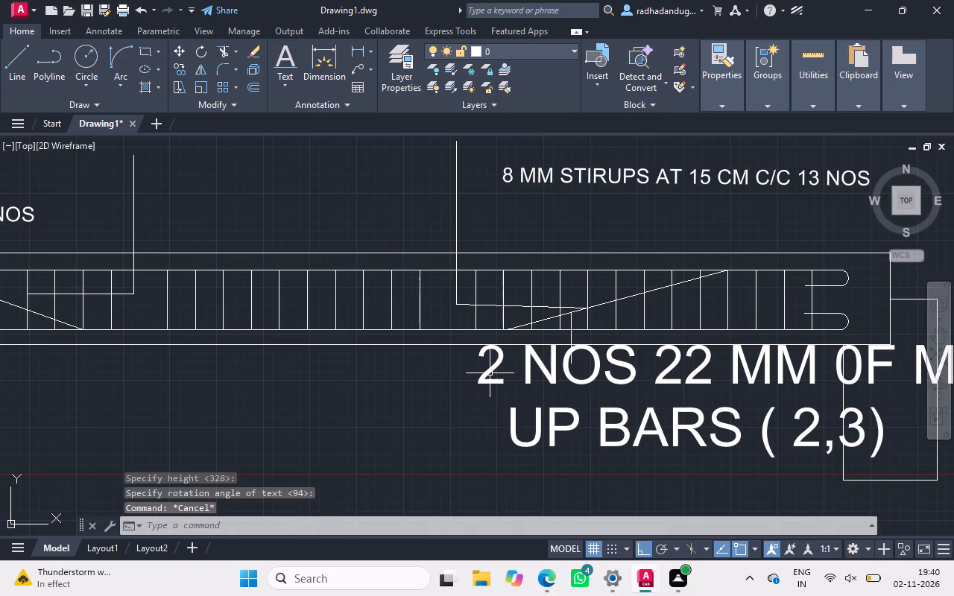
Scale both bent-up bar text lines down about the beam's lower right corner to roughly the size of the stirrup label.
{"action": "left_click", "coordinate": [490, 373]}
{"action": "right_click", "coordinate": [490, 373]}
{"action": "key", "text": "Escape"}
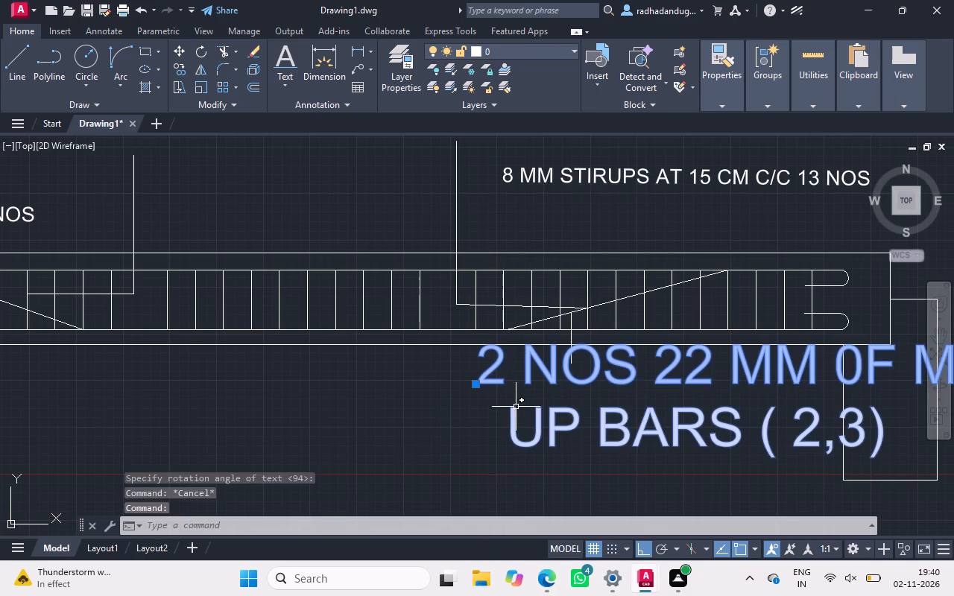
{"action": "left_click", "coordinate": [516, 418]}
{"action": "right_click", "coordinate": [516, 418]}
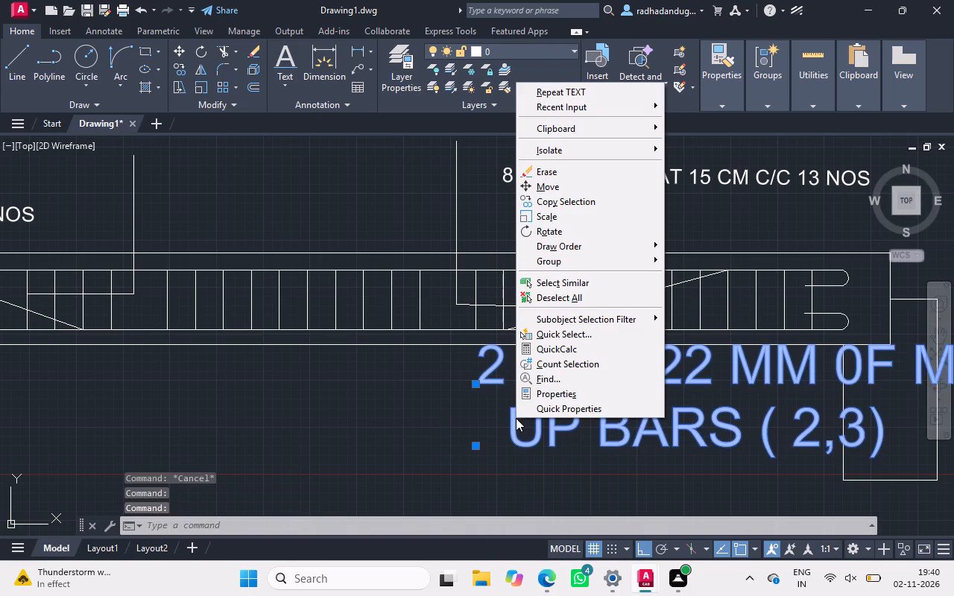
{"action": "left_click", "coordinate": [572, 218]}
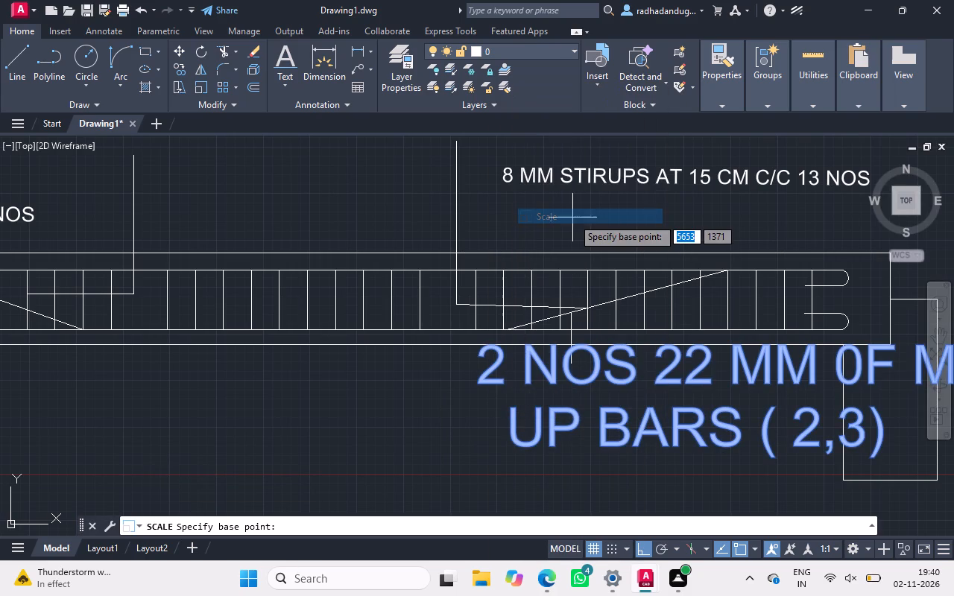
{"action": "left_click_drag", "start_coordinate": [488, 343], "coordinate": [487, 350]}
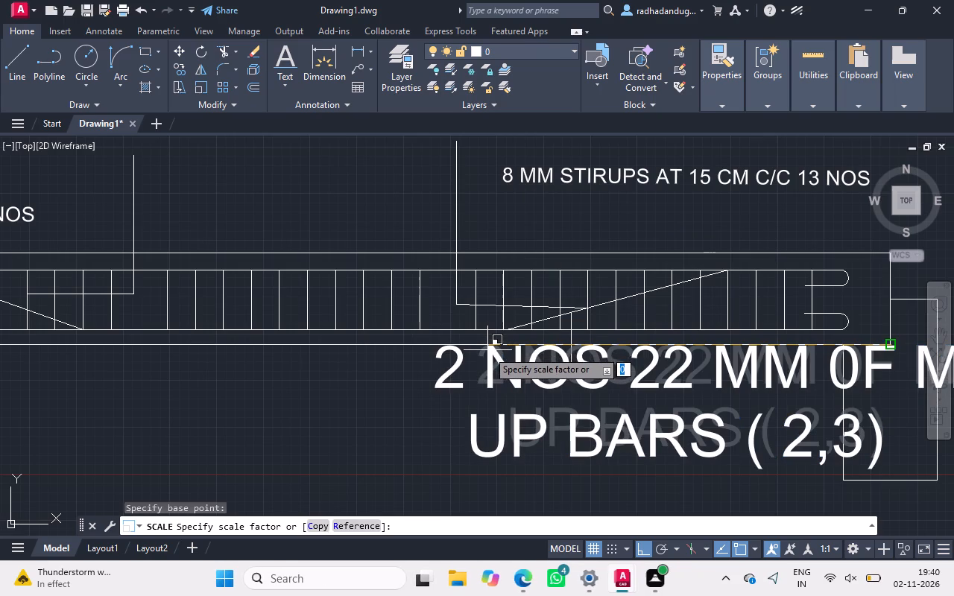
{"action": "left_click_drag", "start_coordinate": [487, 350], "coordinate": [485, 350]}
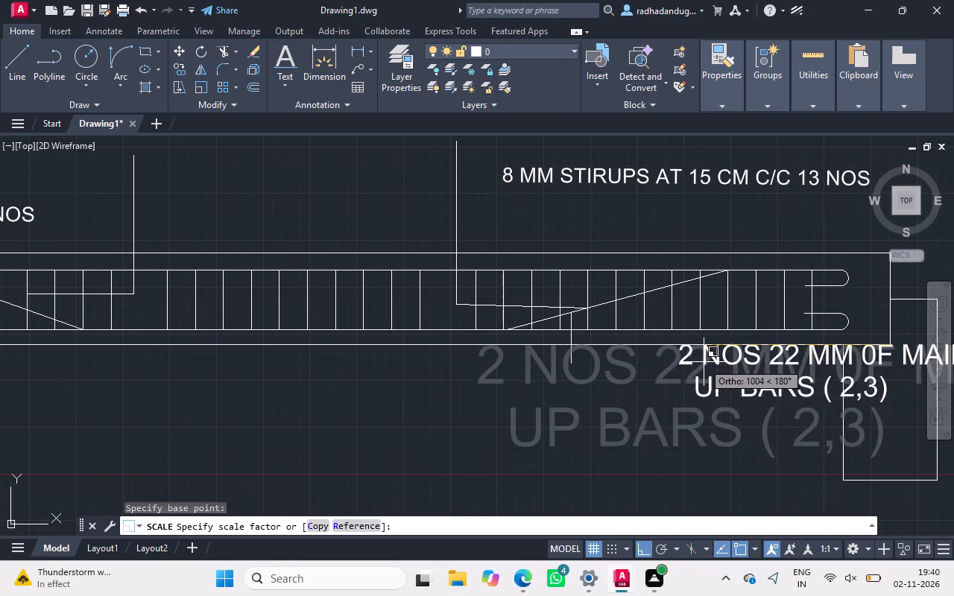
{"action": "left_click", "coordinate": [777, 364]}
{"action": "right_click", "coordinate": [781, 370]}
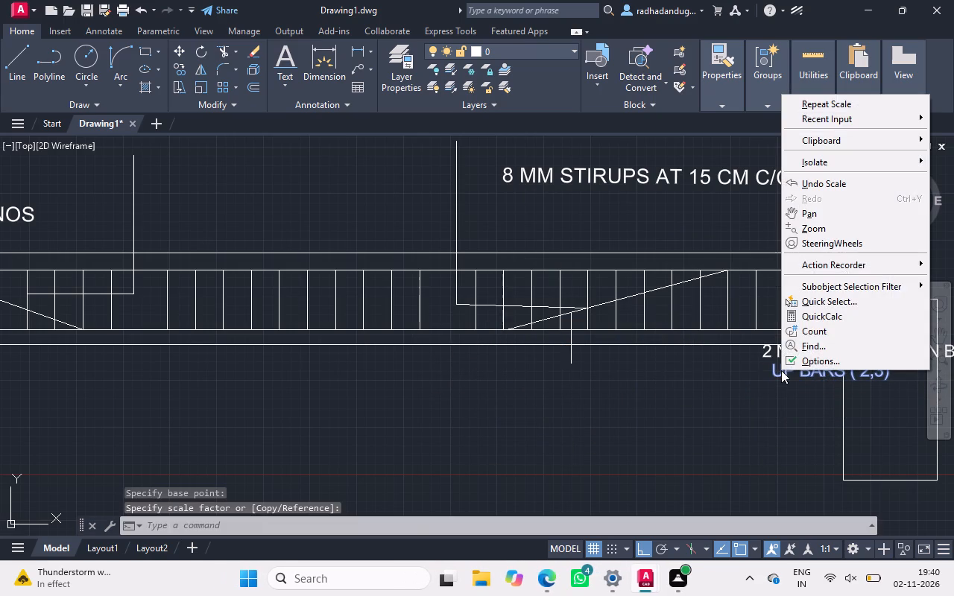
Move both bent-up bar text lines horizontally about 1500 toward midspan, beneath the right diagonal bar's leader.
{"action": "left_click_drag", "start_coordinate": [751, 372], "coordinate": [777, 364]}
{"action": "left_click", "coordinate": [777, 364]}
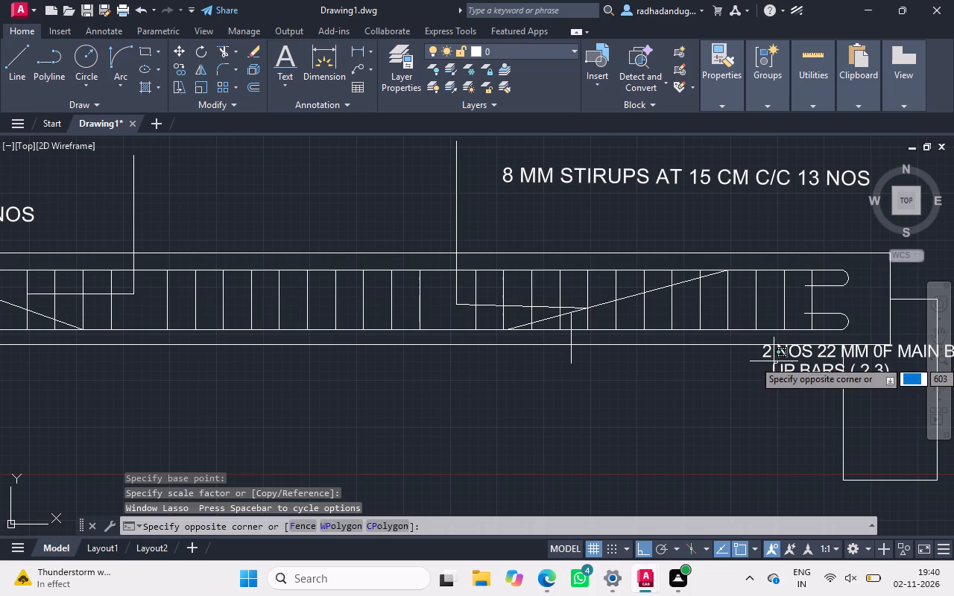
{"action": "left_click_drag", "start_coordinate": [770, 358], "coordinate": [757, 352]}
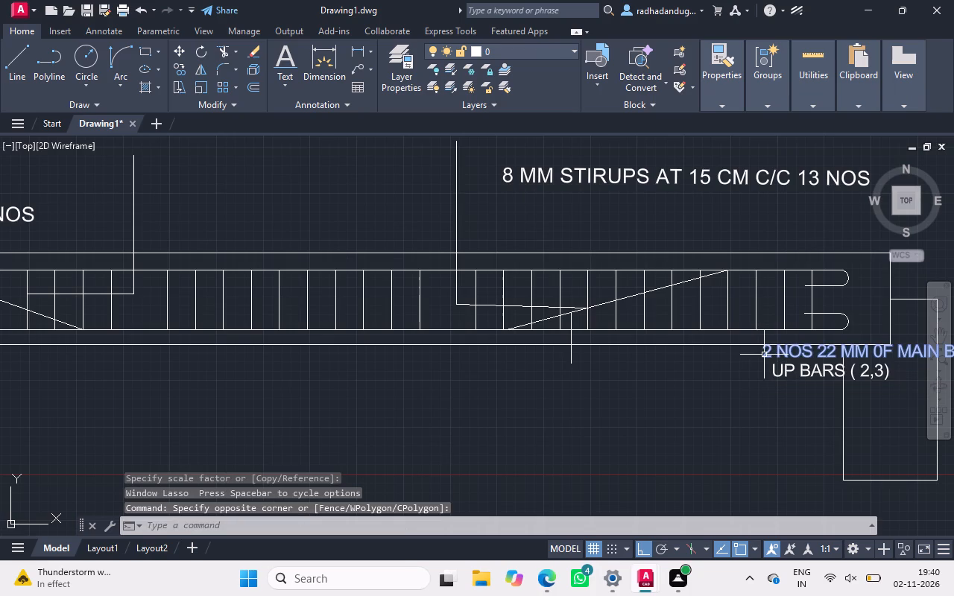
{"action": "left_click", "coordinate": [764, 355]}
{"action": "left_click", "coordinate": [786, 375]}
{"action": "right_click", "coordinate": [786, 375]}
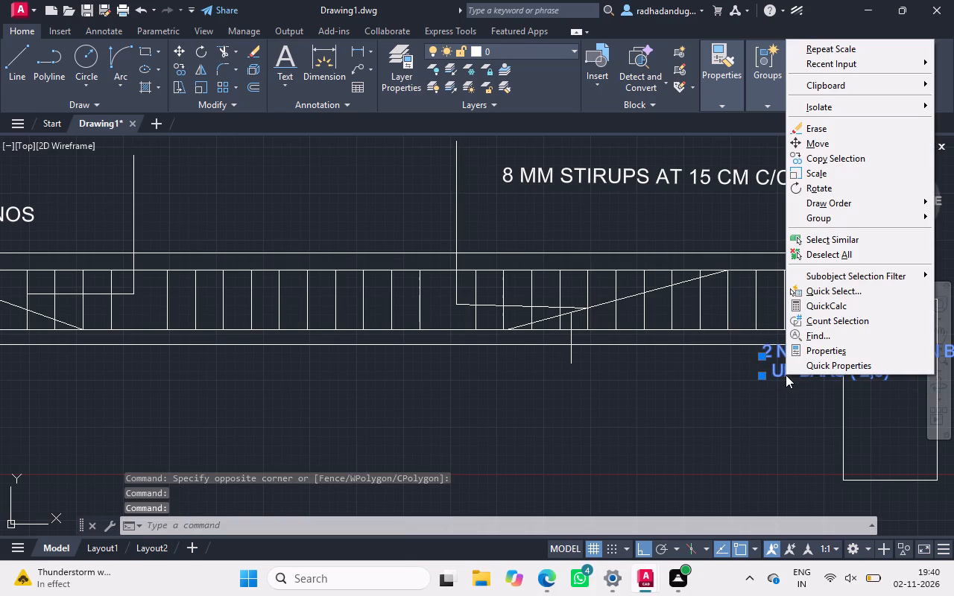
{"action": "left_click", "coordinate": [839, 147]}
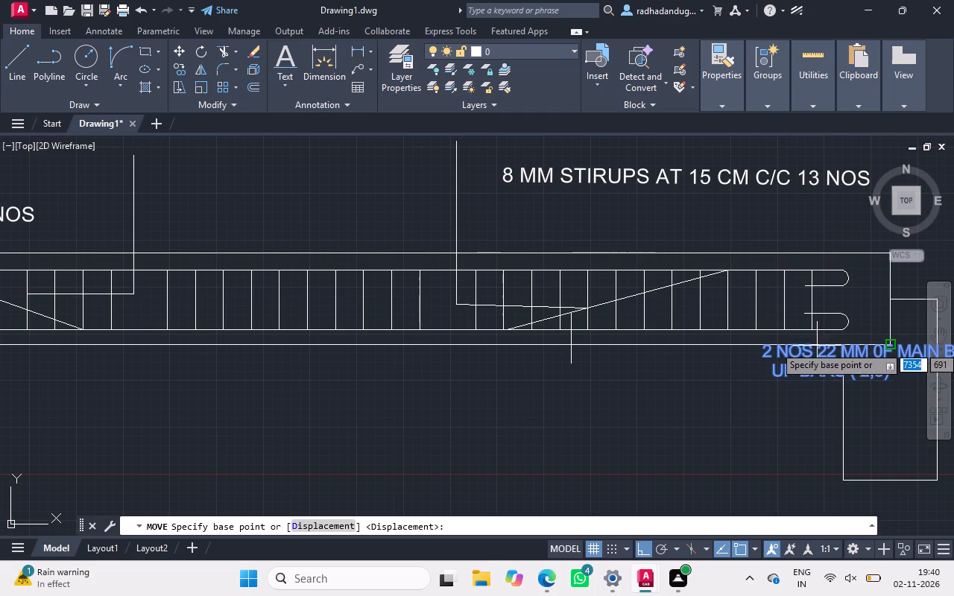
{"action": "left_click_drag", "start_coordinate": [815, 353], "coordinate": [578, 456]}
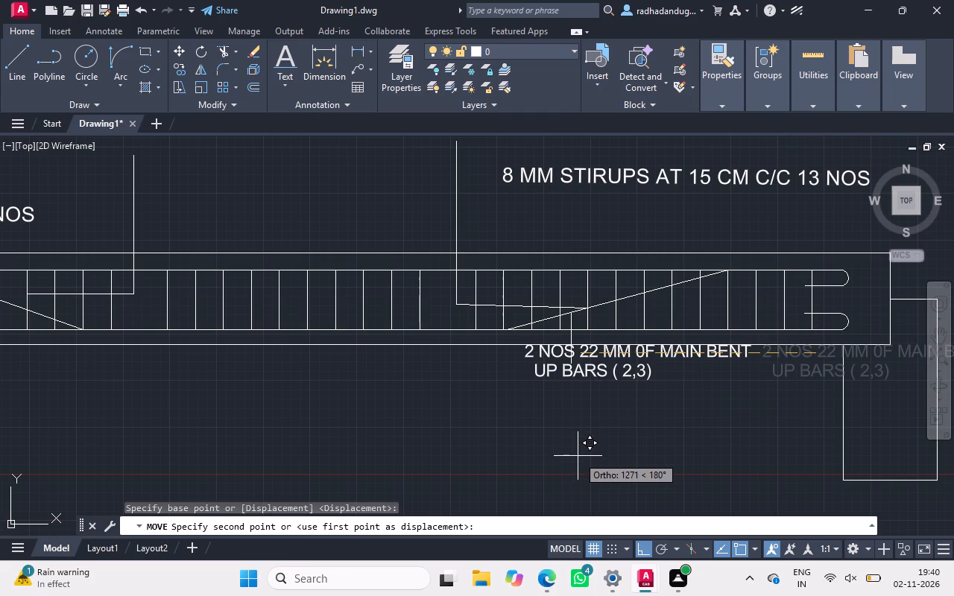
{"action": "left_click", "coordinate": [535, 471]}
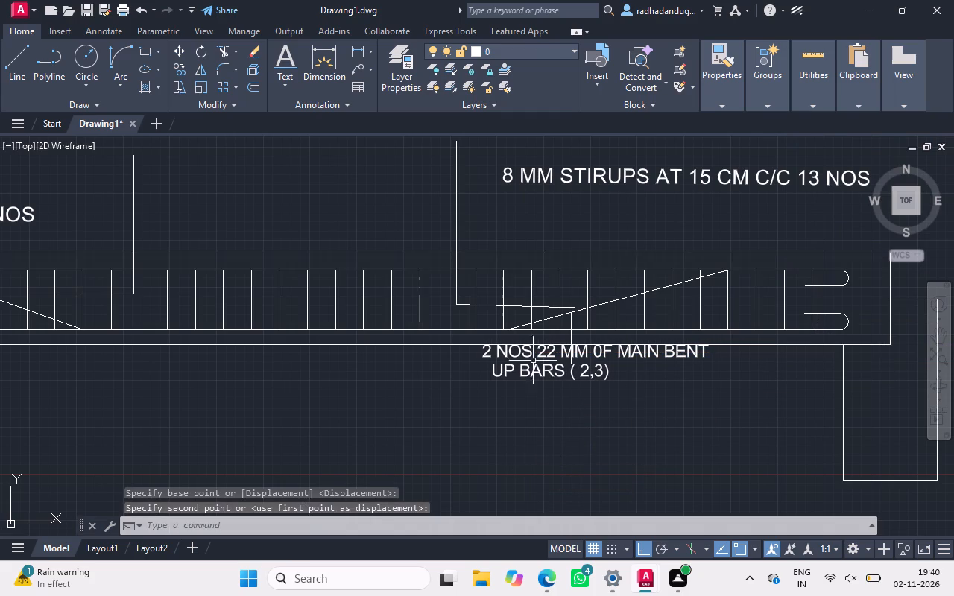
Turn Ortho off and move both bent-up bar text lines down about 180, clear of the leader's lower end.
{"action": "type", "text": "OR"}
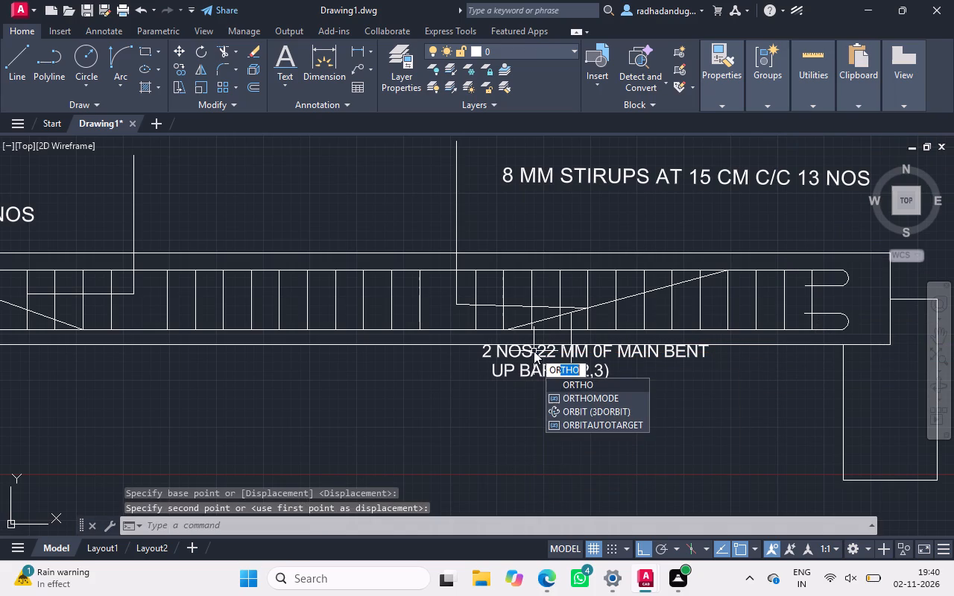
{"action": "left_click", "coordinate": [568, 384]}
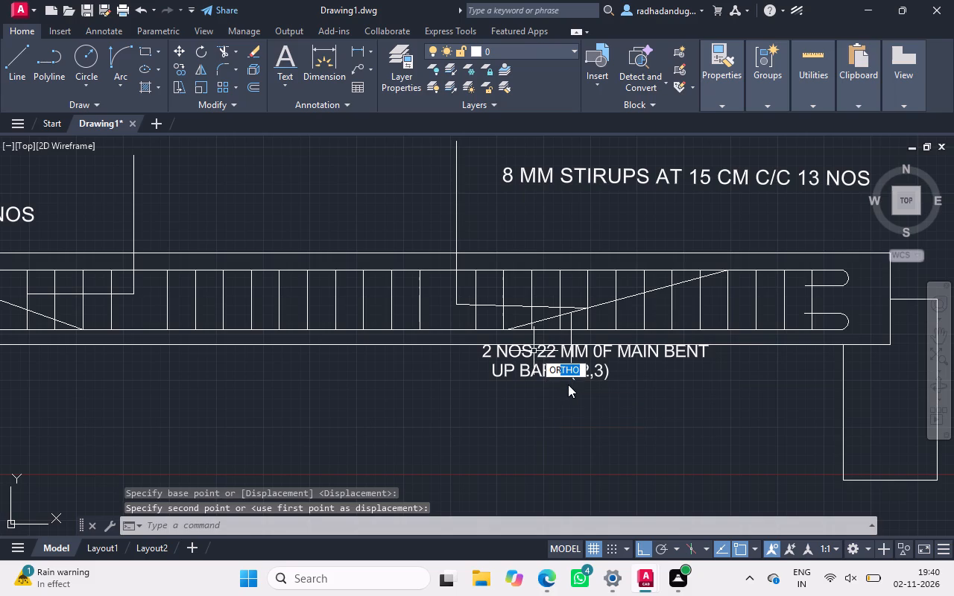
{"action": "left_click_drag", "start_coordinate": [587, 434], "coordinate": [568, 384]}
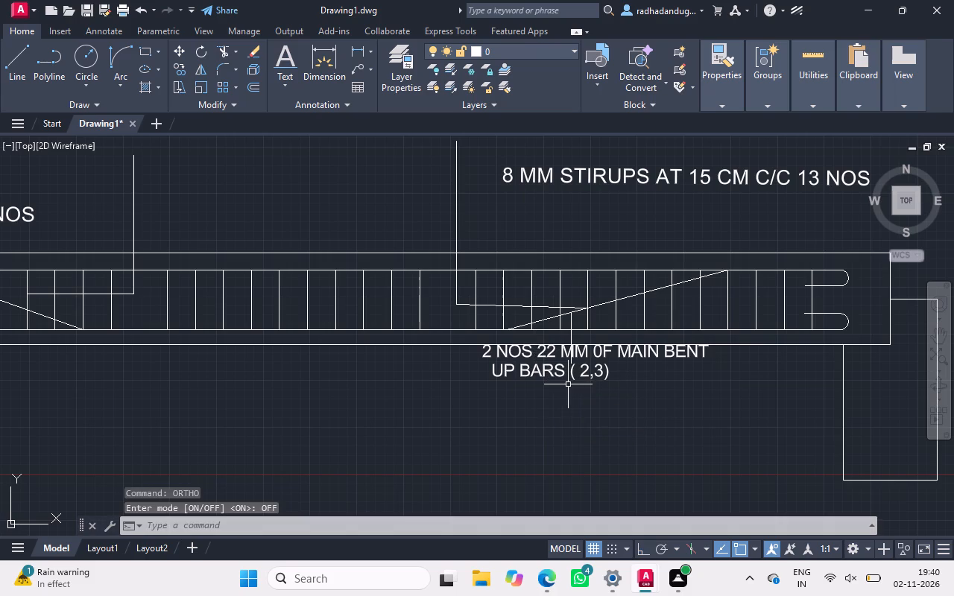
{"action": "left_click_drag", "start_coordinate": [531, 349], "coordinate": [531, 370]}
{"action": "left_click", "coordinate": [531, 370]}
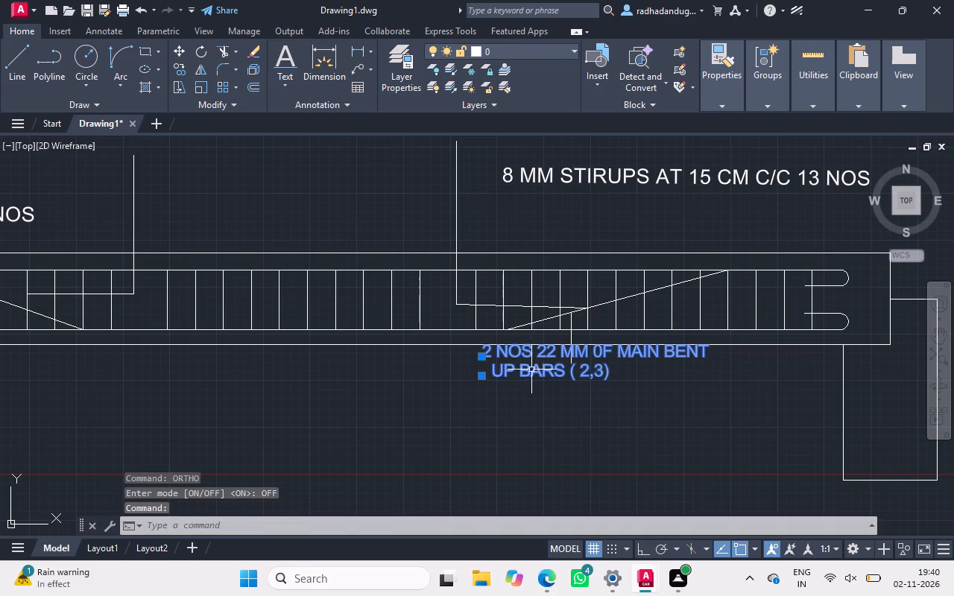
{"action": "right_click", "coordinate": [531, 370]}
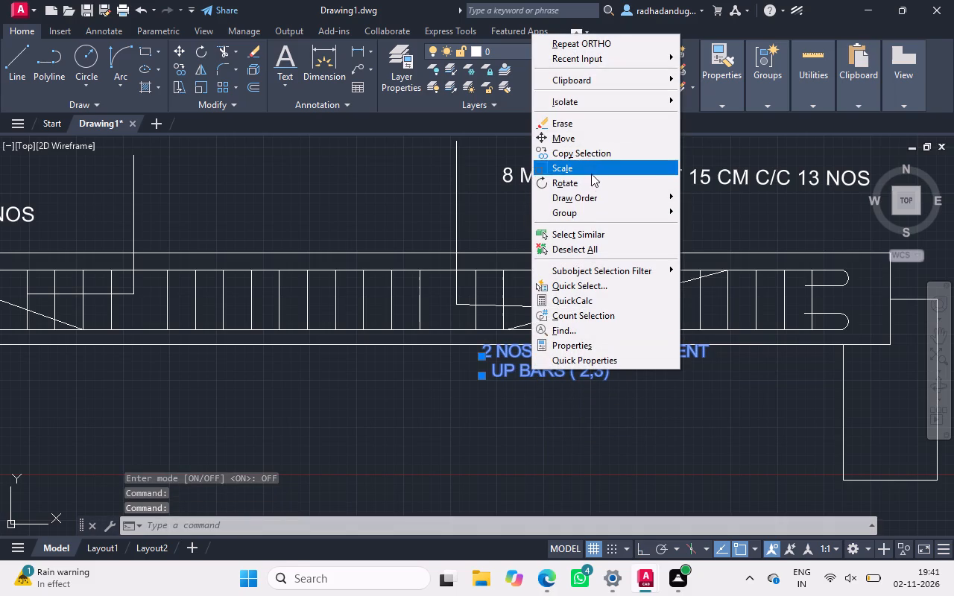
{"action": "left_click", "coordinate": [598, 142]}
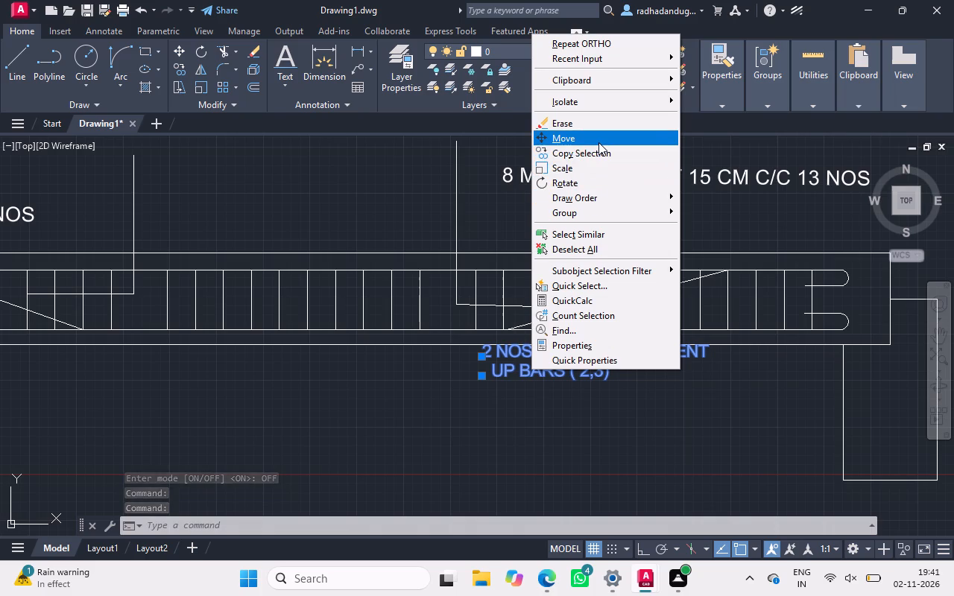
{"action": "left_click_drag", "start_coordinate": [540, 359], "coordinate": [540, 392]}
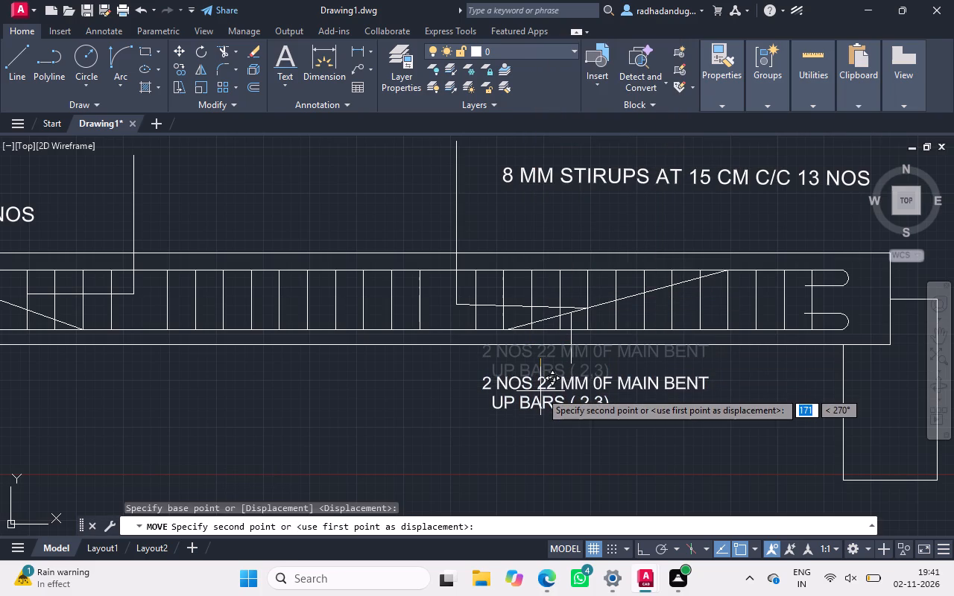
{"action": "left_click_drag", "start_coordinate": [540, 392], "coordinate": [540, 394]}
{"action": "left_click", "coordinate": [540, 394]}
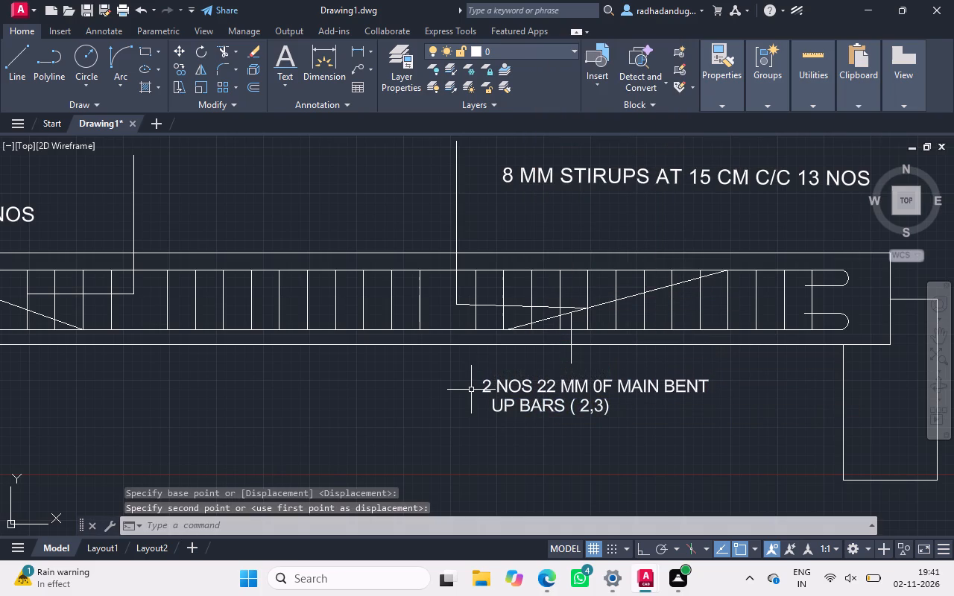
Copy both bent-up bar text lines about 3400 across, to below the lower leader near the beam's left end.
{"action": "scroll", "coordinate": [471, 390], "scroll_direction": "down", "scroll_amount": 2, "text": "ctrl"}
{"action": "scroll", "coordinate": [471, 390], "scroll_direction": "up", "scroll_amount": 1, "text": "ctrl"}
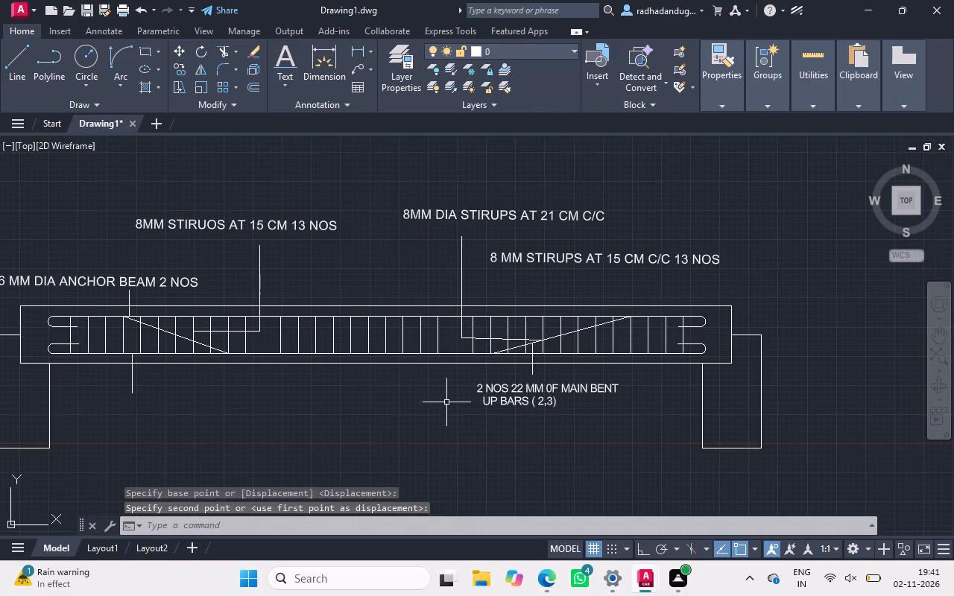
{"action": "left_click", "coordinate": [485, 388]}
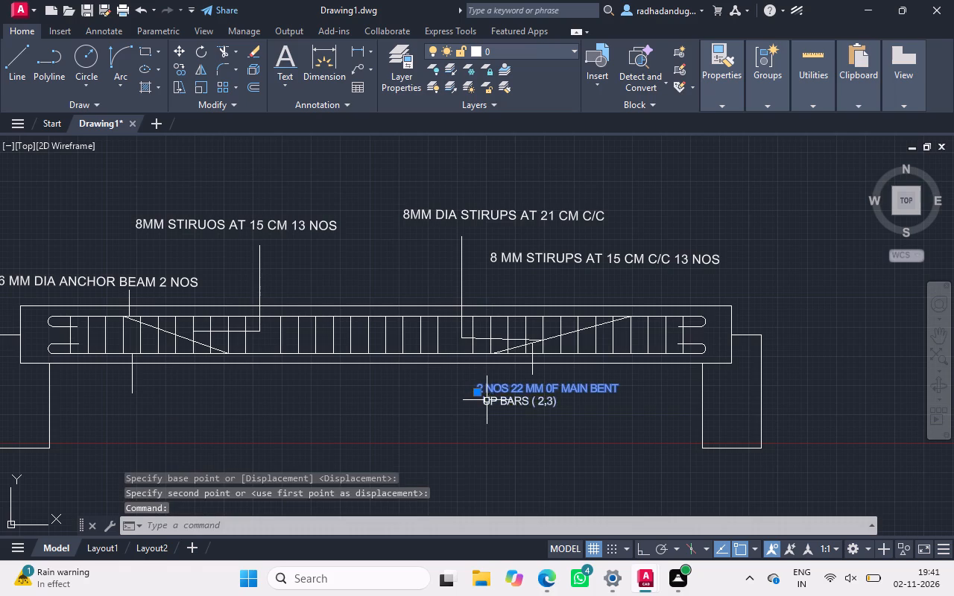
{"action": "left_click", "coordinate": [487, 403]}
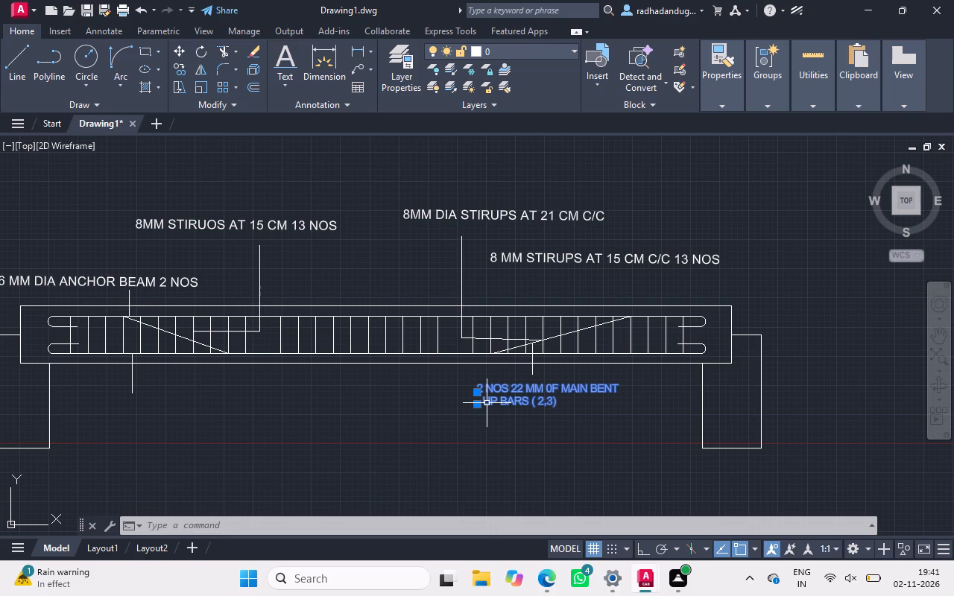
{"action": "right_click", "coordinate": [487, 403]}
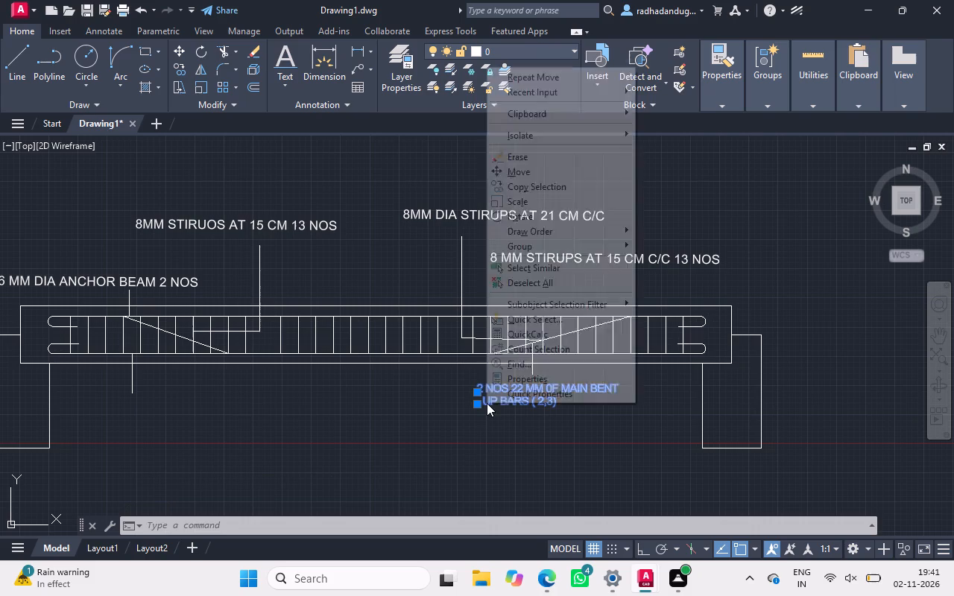
{"action": "left_click", "coordinate": [574, 193]}
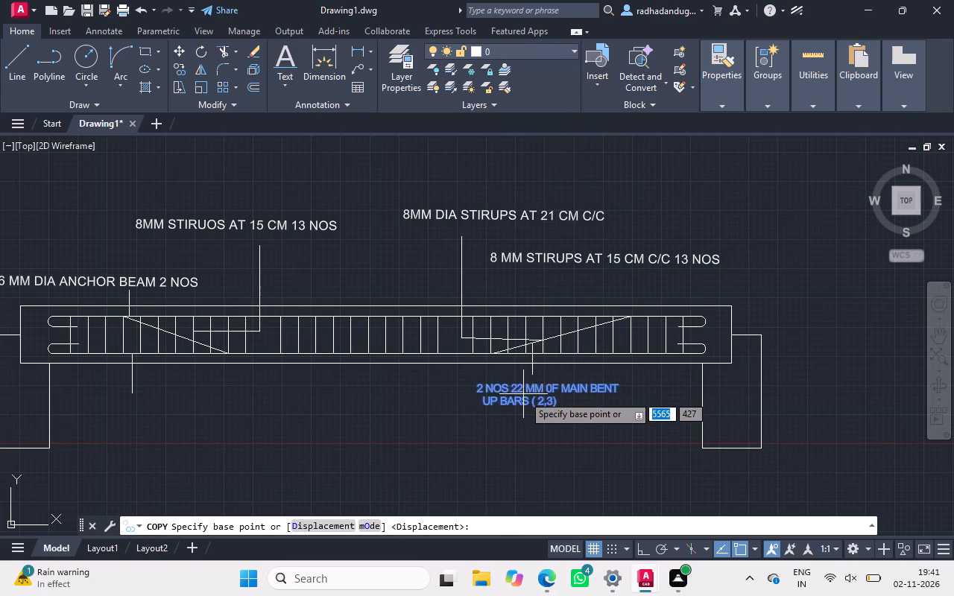
{"action": "left_click_drag", "start_coordinate": [523, 395], "coordinate": [140, 421]}
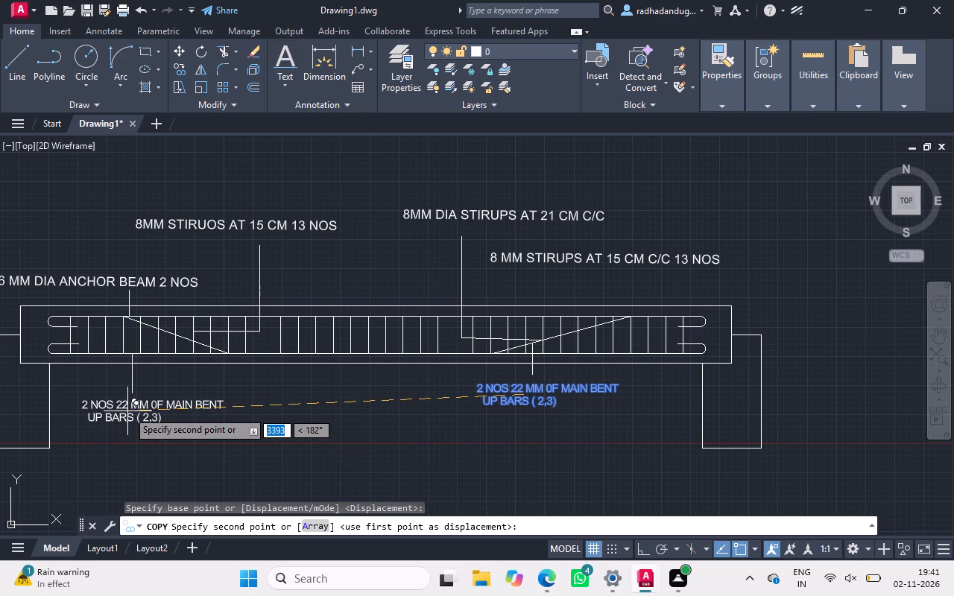
{"action": "left_click", "coordinate": [127, 408]}
{"action": "left_click", "coordinate": [127, 408]}
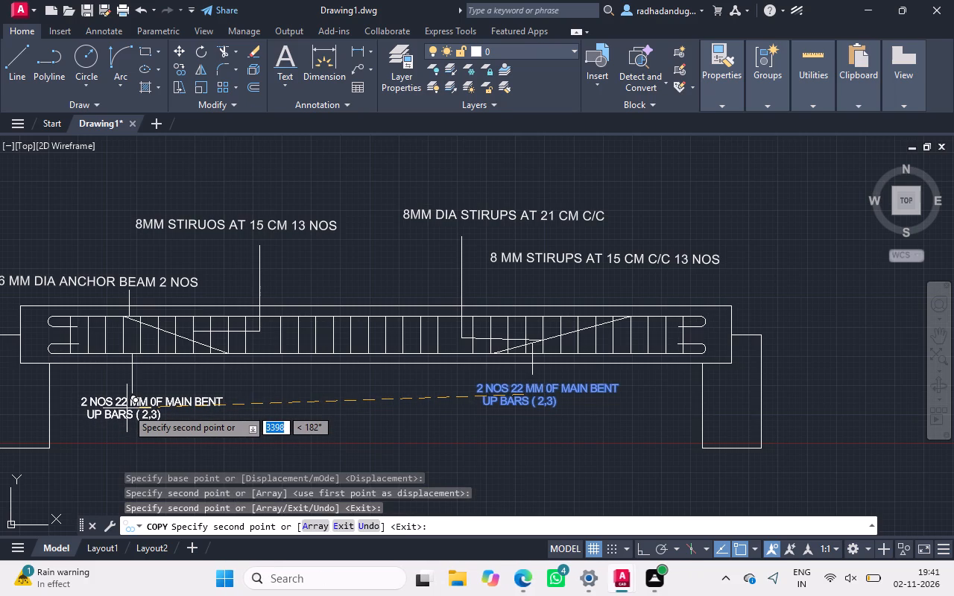
{"action": "key", "text": "Escape"}
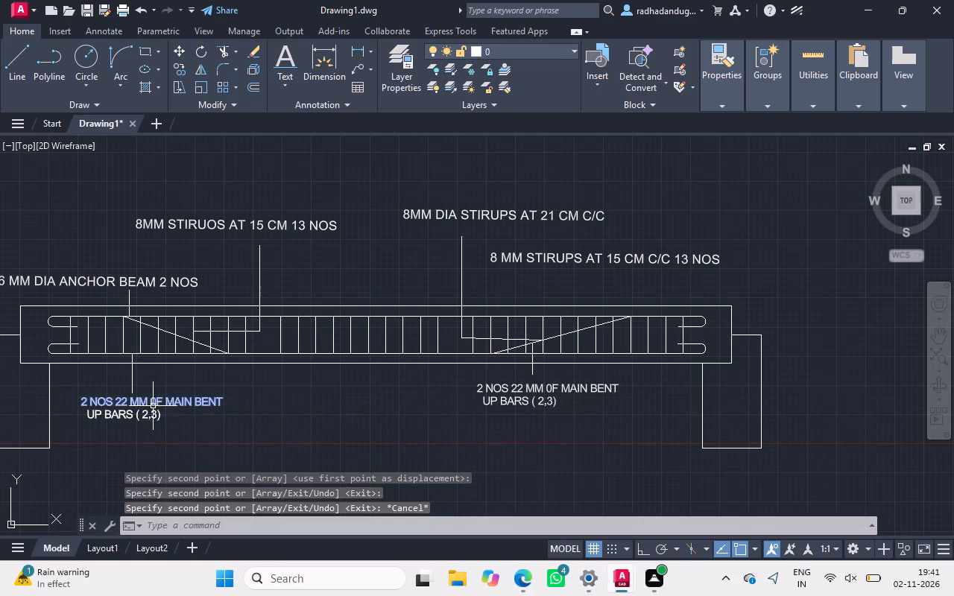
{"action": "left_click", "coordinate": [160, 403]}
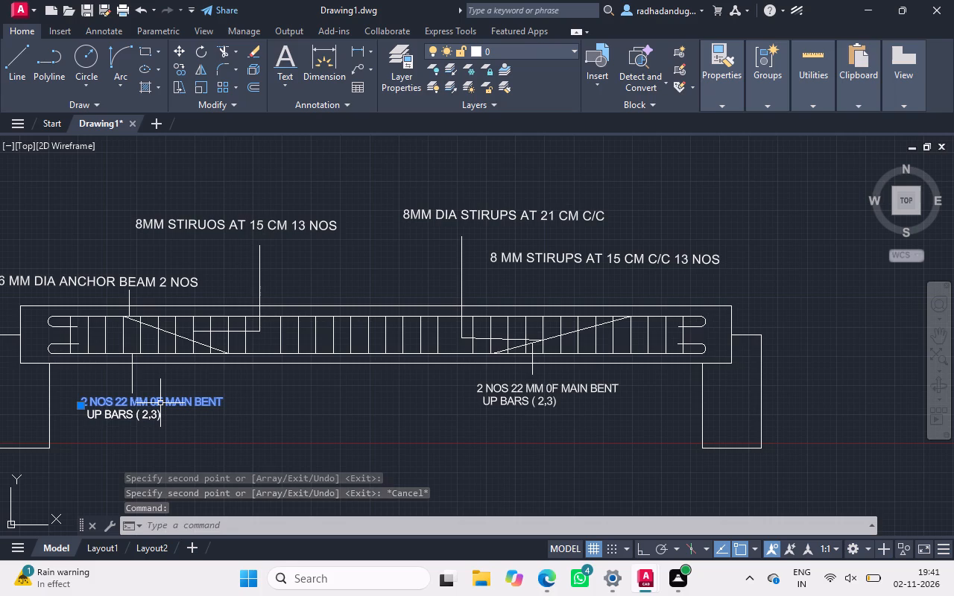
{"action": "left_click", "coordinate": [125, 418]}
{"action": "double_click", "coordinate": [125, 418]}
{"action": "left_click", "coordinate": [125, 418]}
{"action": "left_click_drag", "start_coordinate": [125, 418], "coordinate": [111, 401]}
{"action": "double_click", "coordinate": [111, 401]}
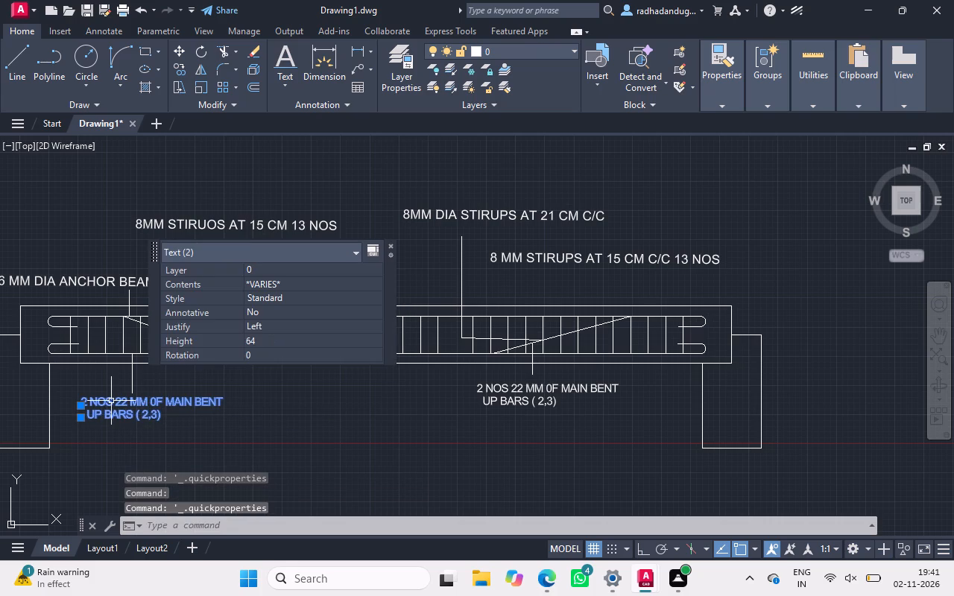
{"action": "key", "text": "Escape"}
Delete the word BENT from the first line of the copied label below the beam's left end.
{"action": "left_click", "coordinate": [111, 401]}
{"action": "double_click", "coordinate": [111, 401]}
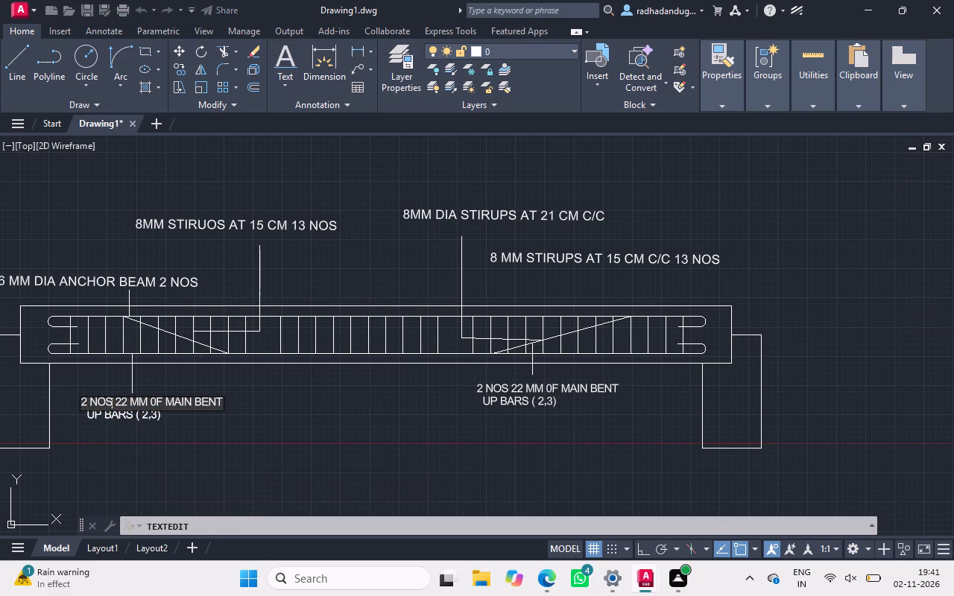
{"action": "left_click", "coordinate": [221, 400]}
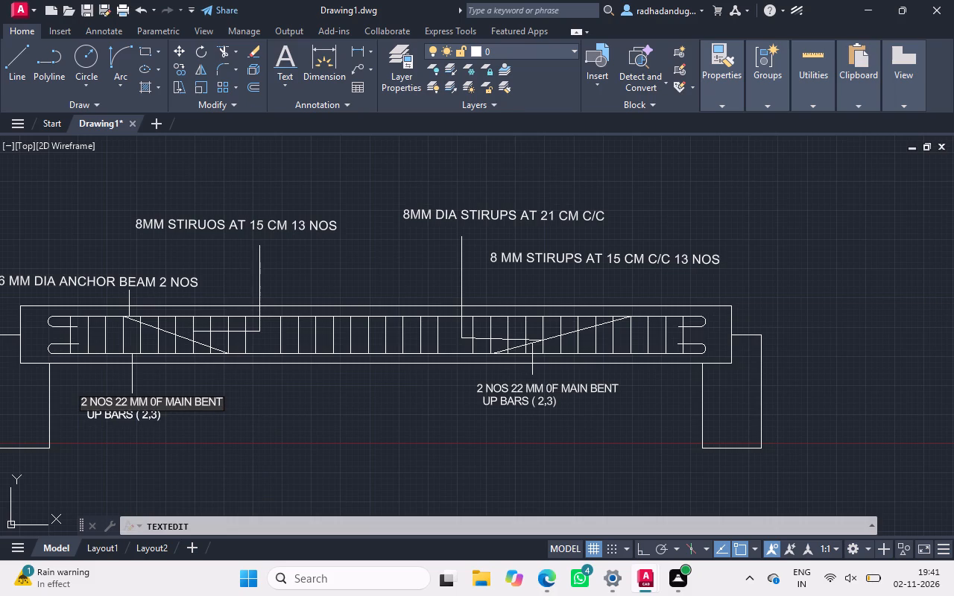
{"action": "key", "text": "BackSpace"}
{"action": "key", "text": "BackSpace"}
{"action": "key", "text": "BackSpace"}
{"action": "key", "text": "BackSpace"}
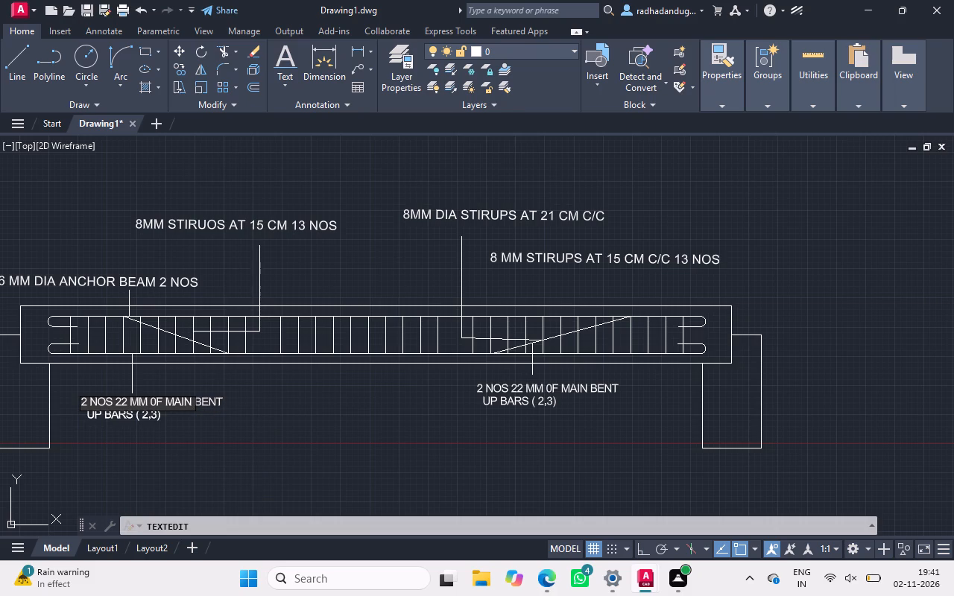
{"action": "left_click", "coordinate": [222, 394]}
{"action": "key", "text": "Escape"}
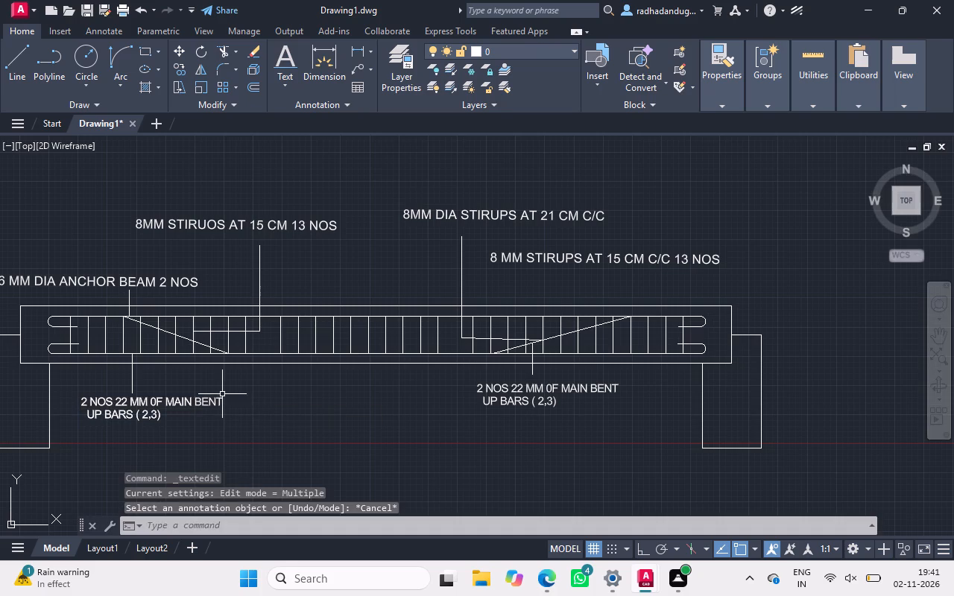
Replace BENT with STRAIGHT in the first line of the copied label below the beam's left end.
{"action": "left_click", "coordinate": [216, 402]}
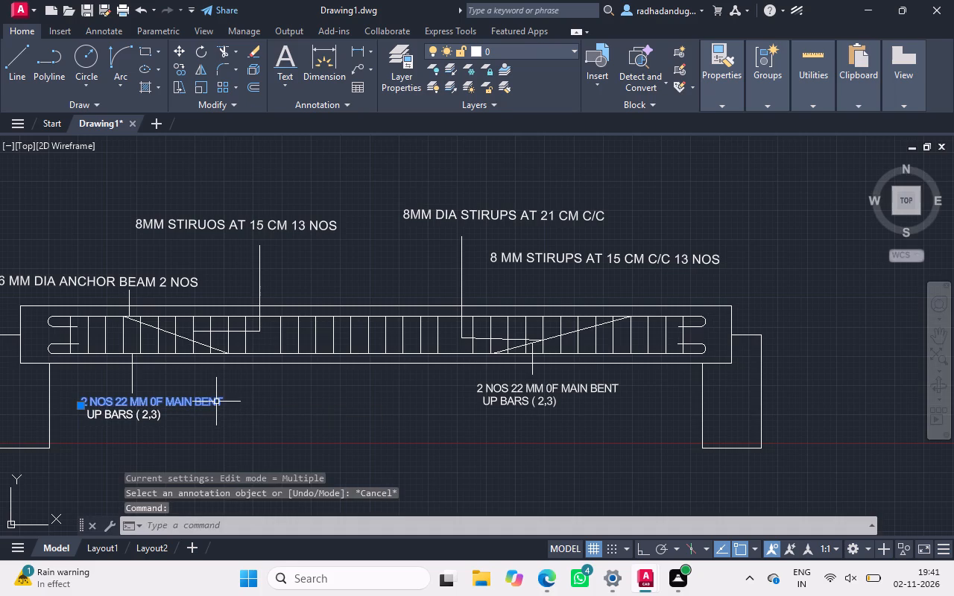
{"action": "right_click", "coordinate": [216, 402]}
{"action": "key", "text": "Escape"}
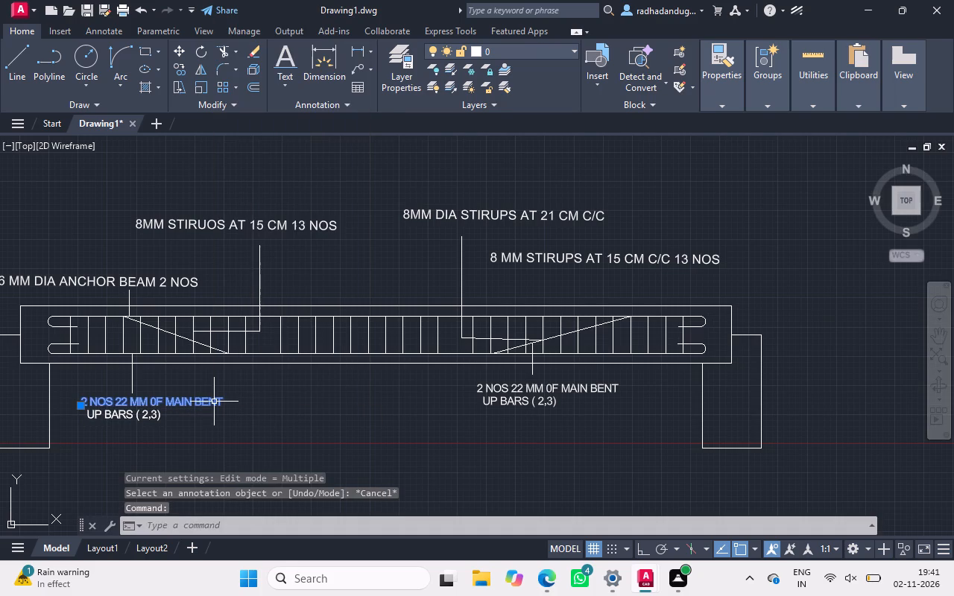
{"action": "left_click", "coordinate": [214, 402]}
{"action": "double_click", "coordinate": [214, 402]}
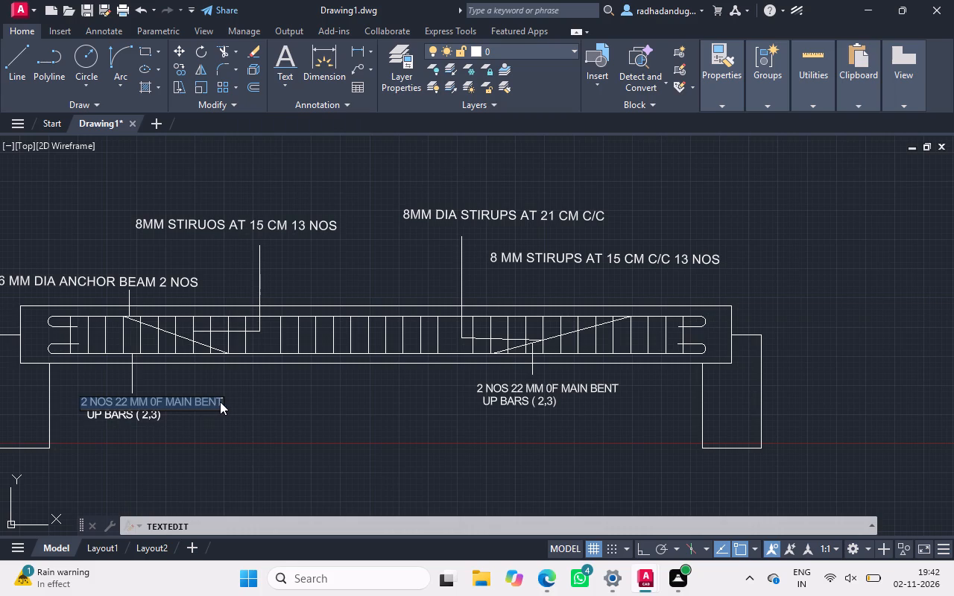
{"action": "left_click", "coordinate": [220, 402]}
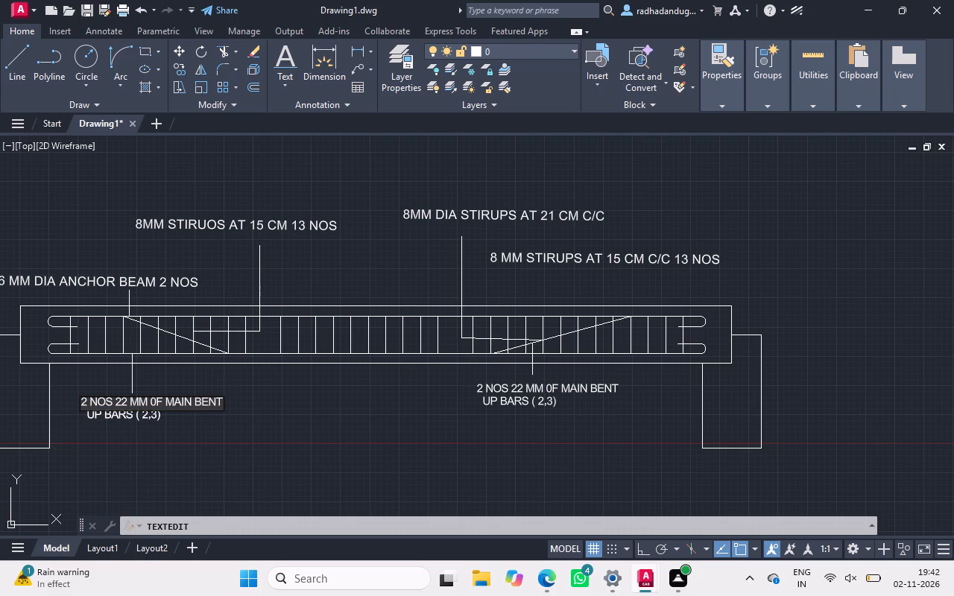
{"action": "key", "text": "BackSpace"}
{"action": "key", "text": "BackSpace"}
{"action": "key", "text": "BackSpace"}
{"action": "key", "text": "BackSpace"}
{"action": "key", "text": "s"}
{"action": "key", "text": "r"}
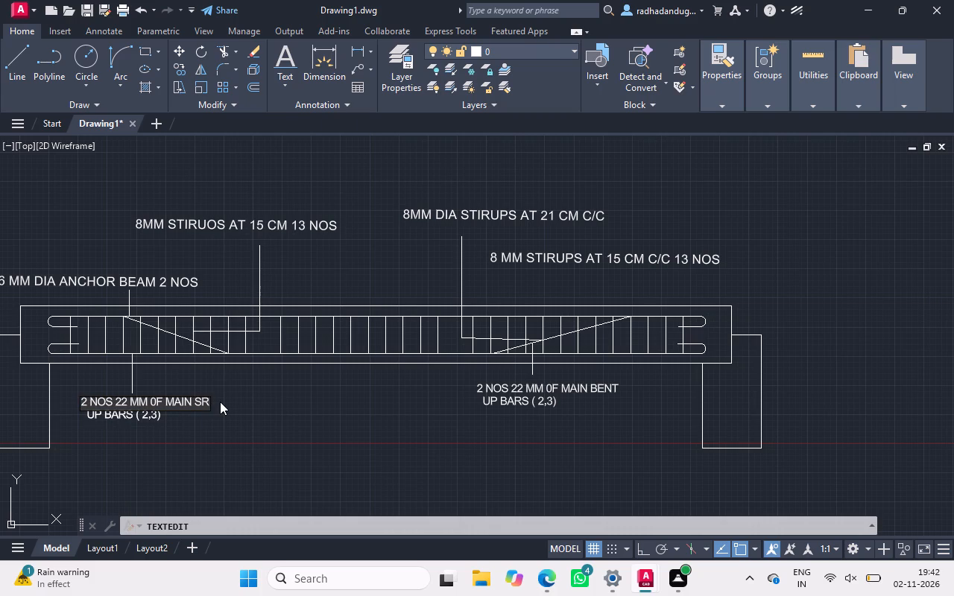
{"action": "key", "text": "BackSpace"}
{"action": "type", "text": "TRAI"}
{"action": "type", "text": "GHT"}
{"action": "left_click", "coordinate": [151, 410]}
{"action": "left_click", "coordinate": [206, 436]}
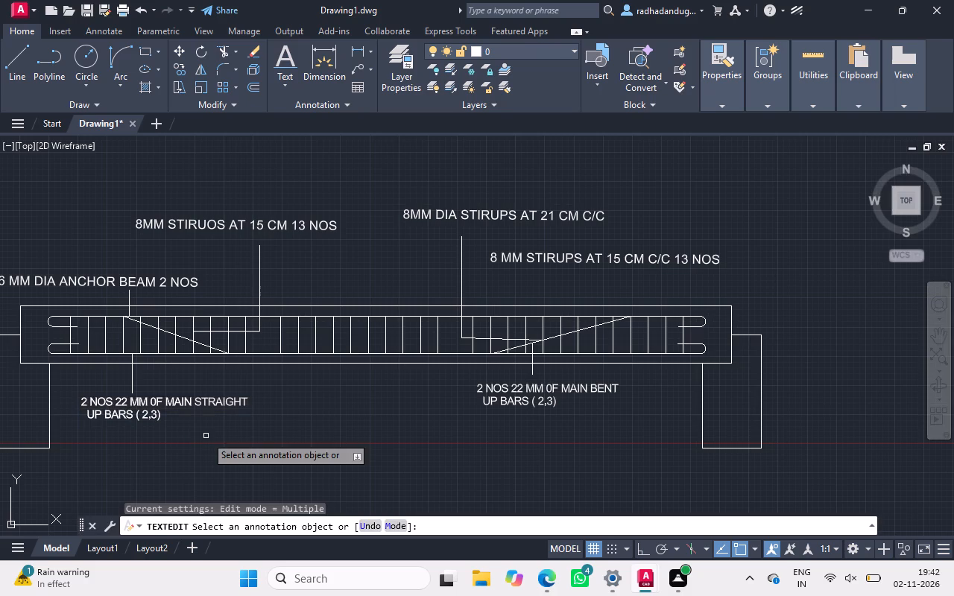
Change the bar numbers in the copied label's second line to 1,4, so it reads UP BARS ( 1,4).
{"action": "double_click", "coordinate": [157, 413]}
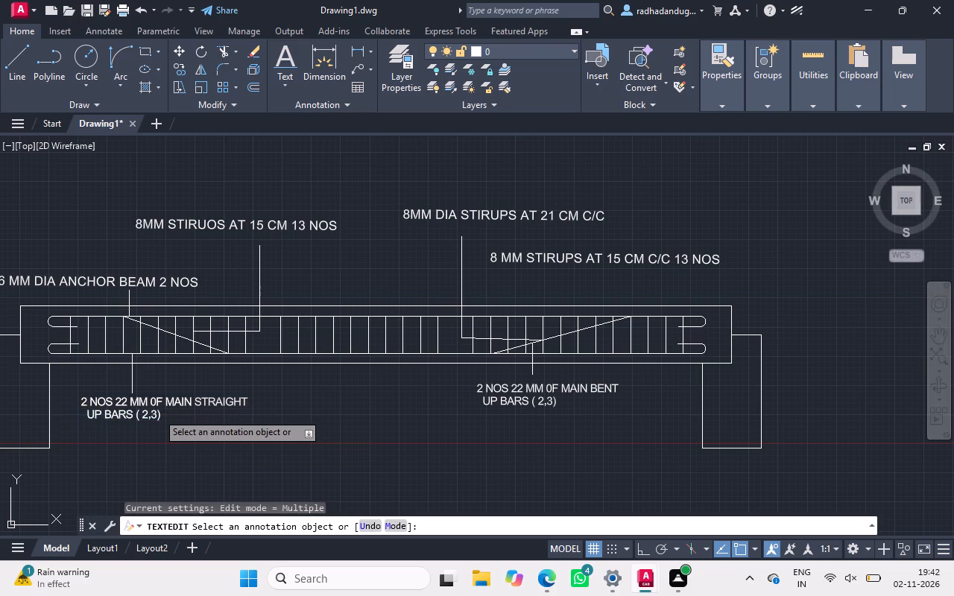
{"action": "left_click", "coordinate": [157, 413]}
{"action": "left_click", "coordinate": [157, 413]}
{"action": "left_click", "coordinate": [157, 413]}
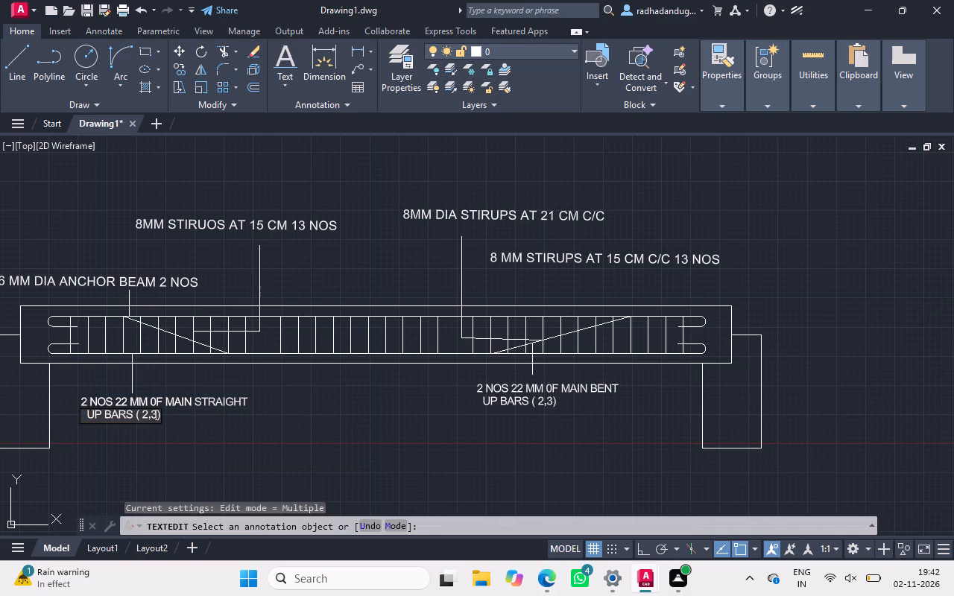
{"action": "key", "text": "BackSpace"}
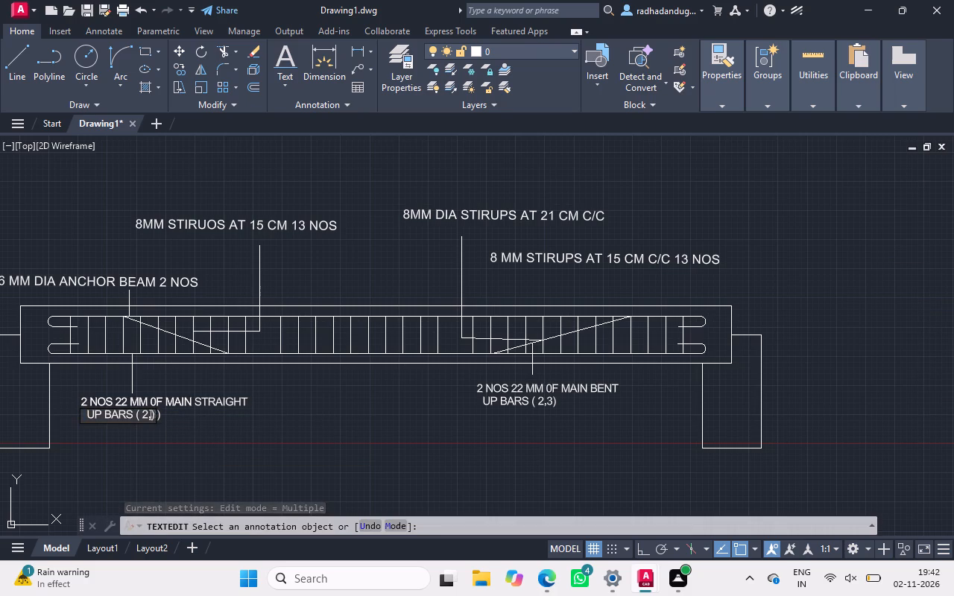
{"action": "key", "text": "BackSpace"}
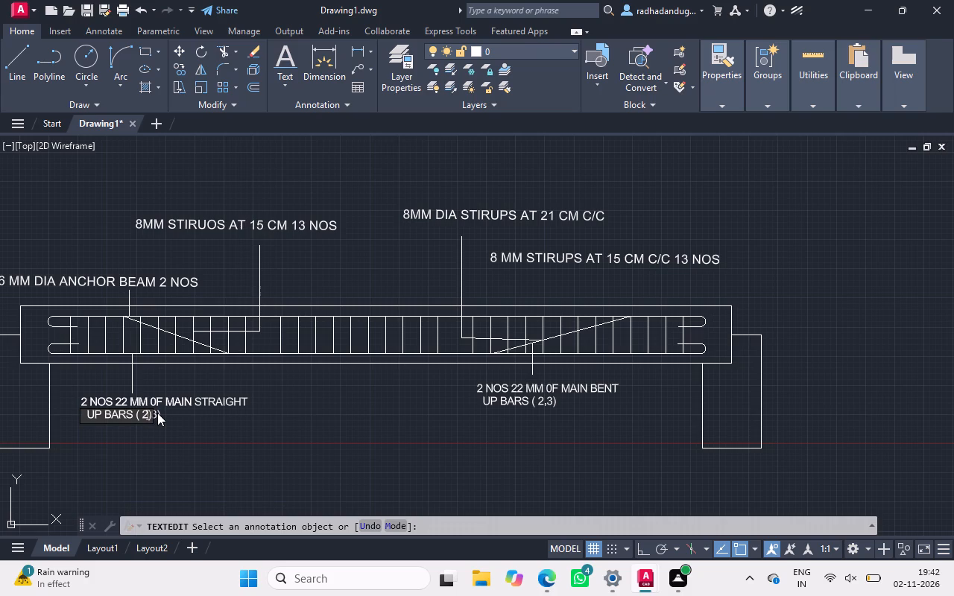
{"action": "key", "text": "BackSpace"}
{"action": "type", "text": "1,"}
{"action": "key", "text": "4"}
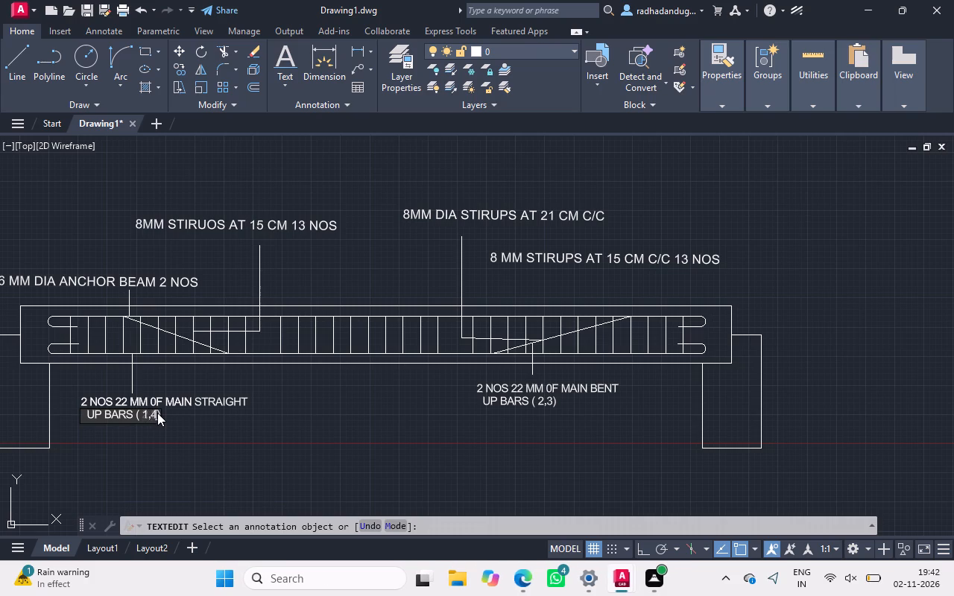
{"action": "left_click", "coordinate": [221, 460]}
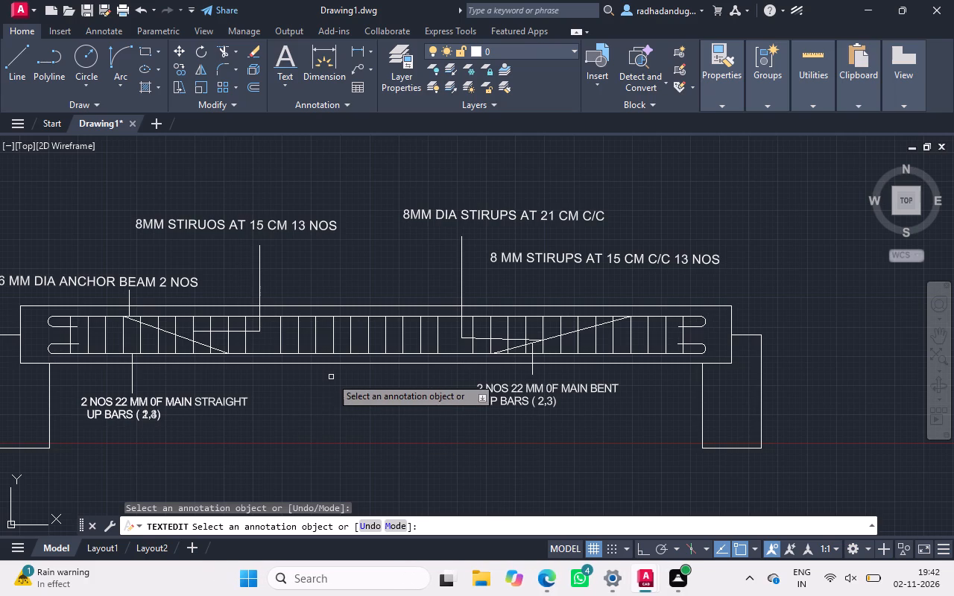
Start the Hatch command for the beam drawing.
{"action": "scroll", "coordinate": [331, 377], "scroll_direction": "down", "scroll_amount": 1, "text": "ctrl"}
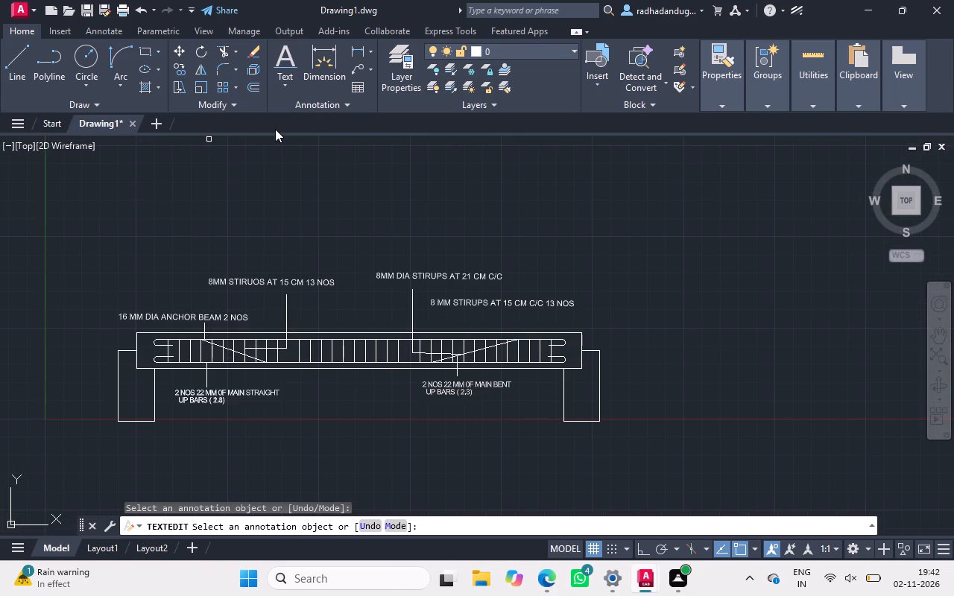
{"action": "key", "text": "h"}
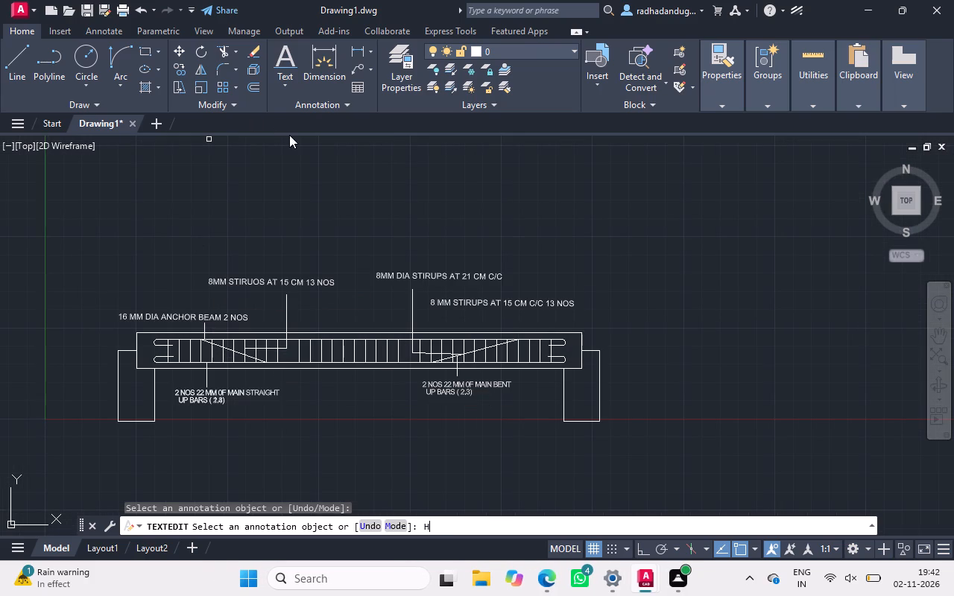
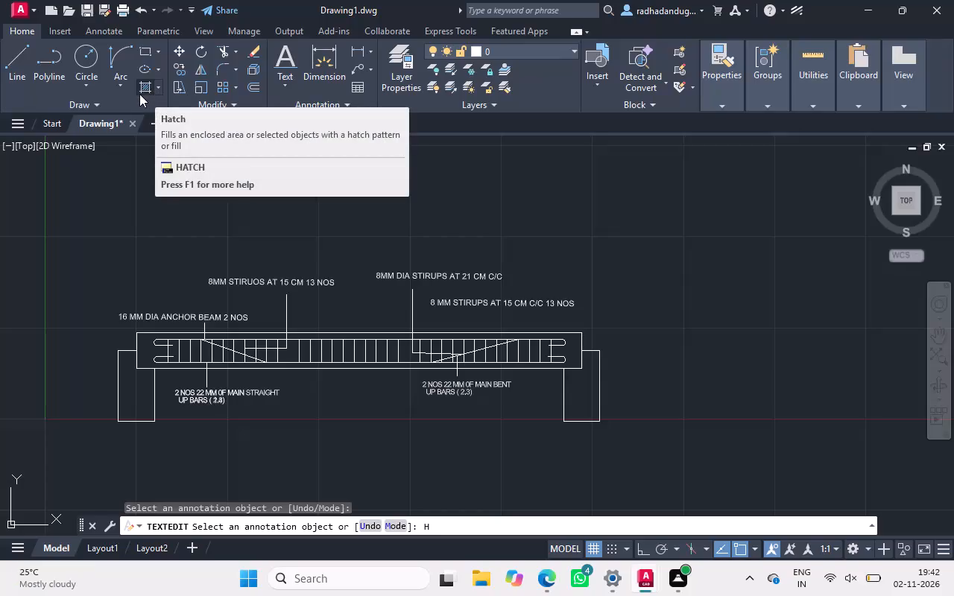
Hatch the two end legs below the beam with the JIS_RC_15 pattern.
{"action": "left_click", "coordinate": [147, 86]}
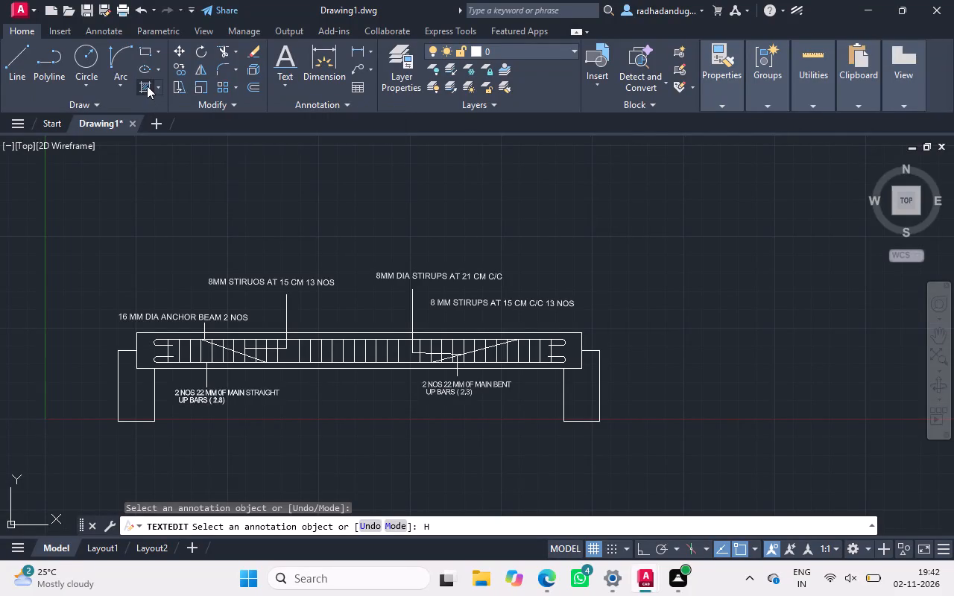
{"action": "left_click", "coordinate": [157, 85]}
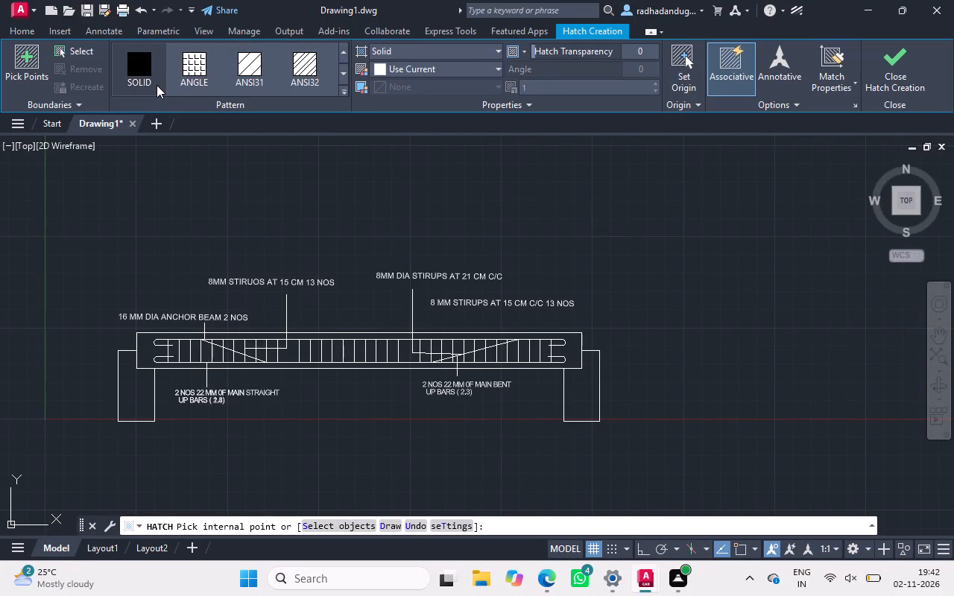
{"action": "left_click", "coordinate": [346, 73]}
{"action": "left_click", "coordinate": [346, 73]}
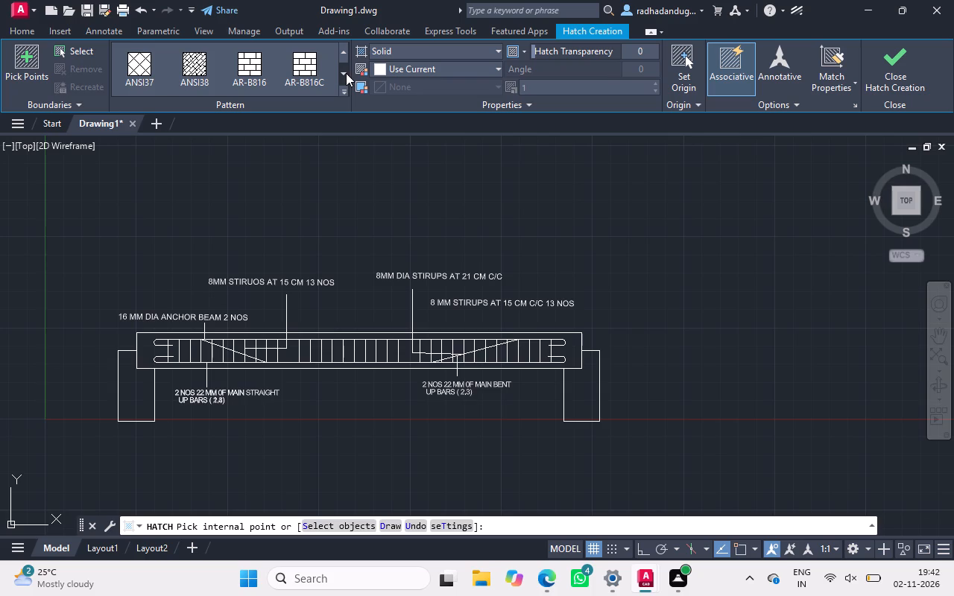
{"action": "left_click", "coordinate": [346, 73]}
{"action": "left_click", "coordinate": [346, 73]}
{"action": "left_click", "coordinate": [346, 73]}
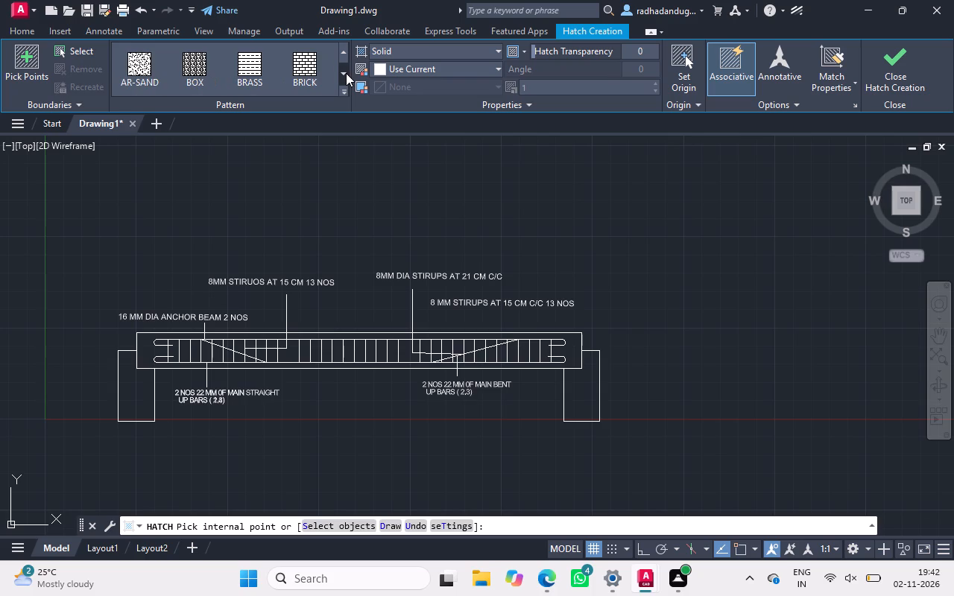
{"action": "left_click", "coordinate": [346, 73]}
{"action": "left_click", "coordinate": [346, 73]}
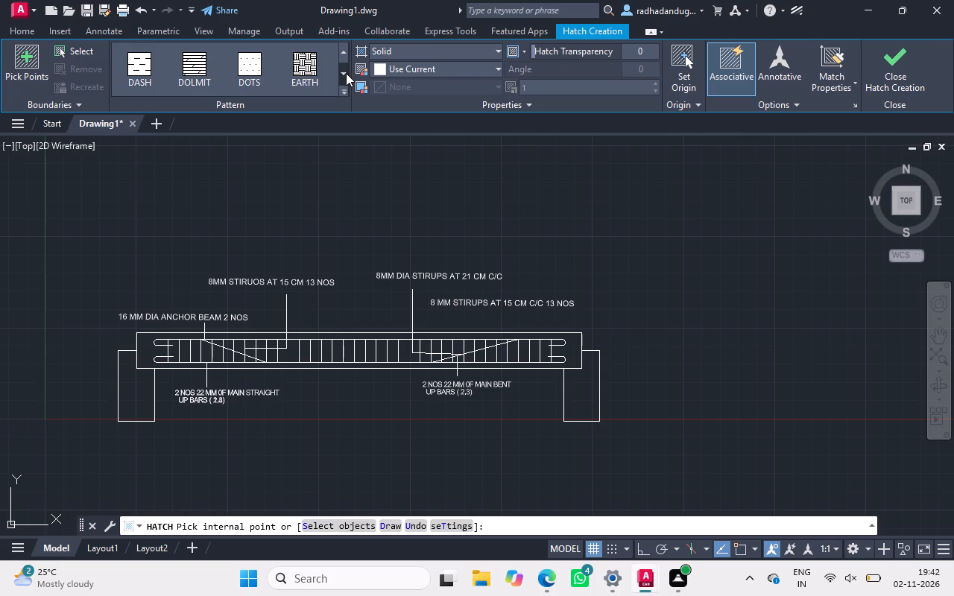
{"action": "left_click", "coordinate": [346, 88]}
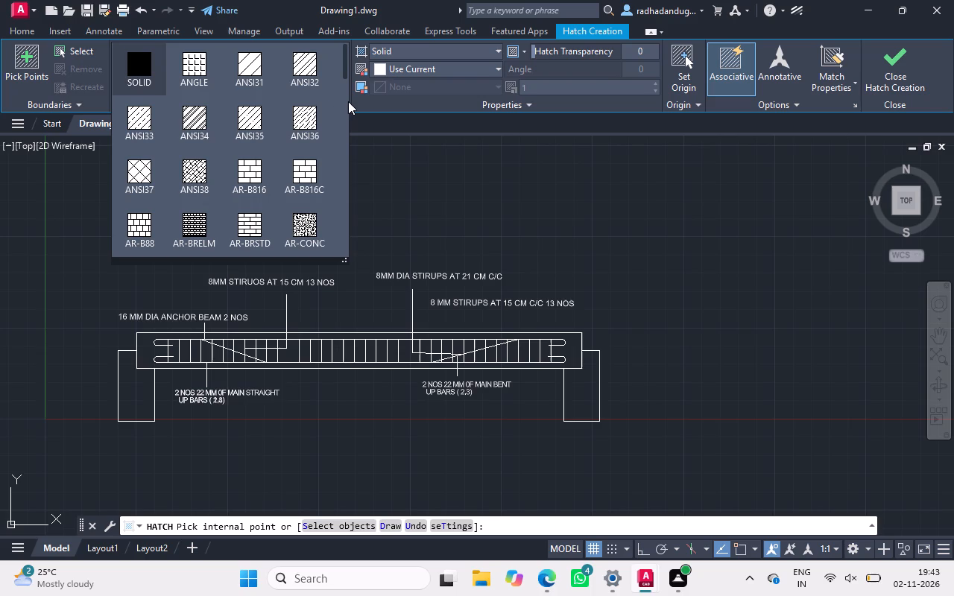
{"action": "left_click", "coordinate": [348, 101]}
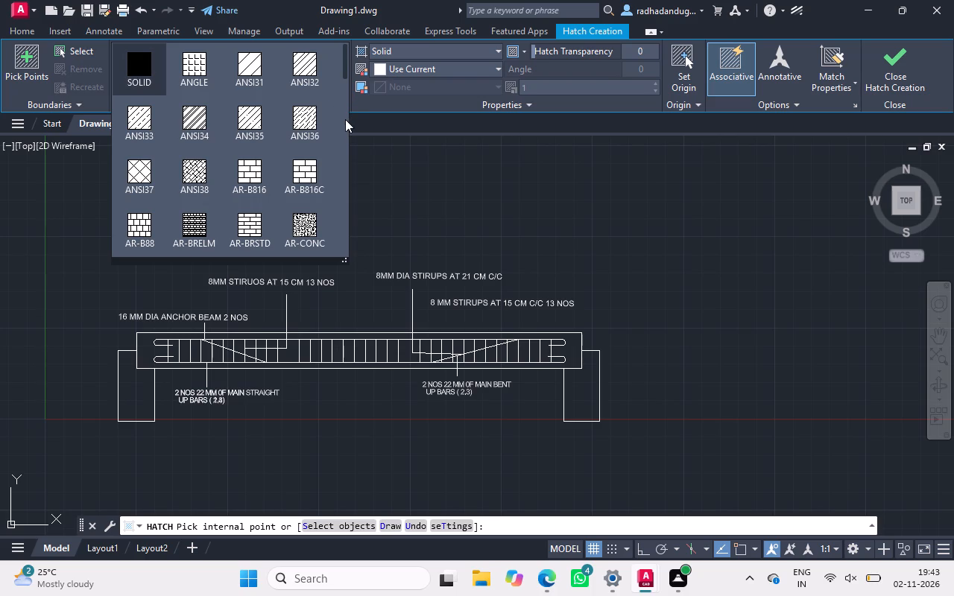
{"action": "left_click", "coordinate": [340, 120]}
{"action": "left_click_drag", "start_coordinate": [345, 95], "coordinate": [336, 139]}
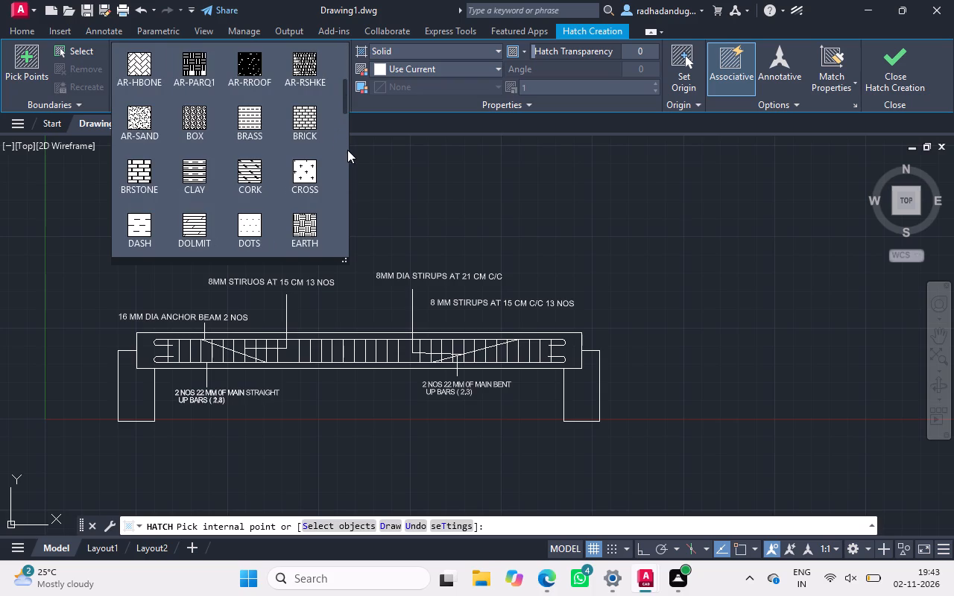
{"action": "left_click", "coordinate": [346, 157]}
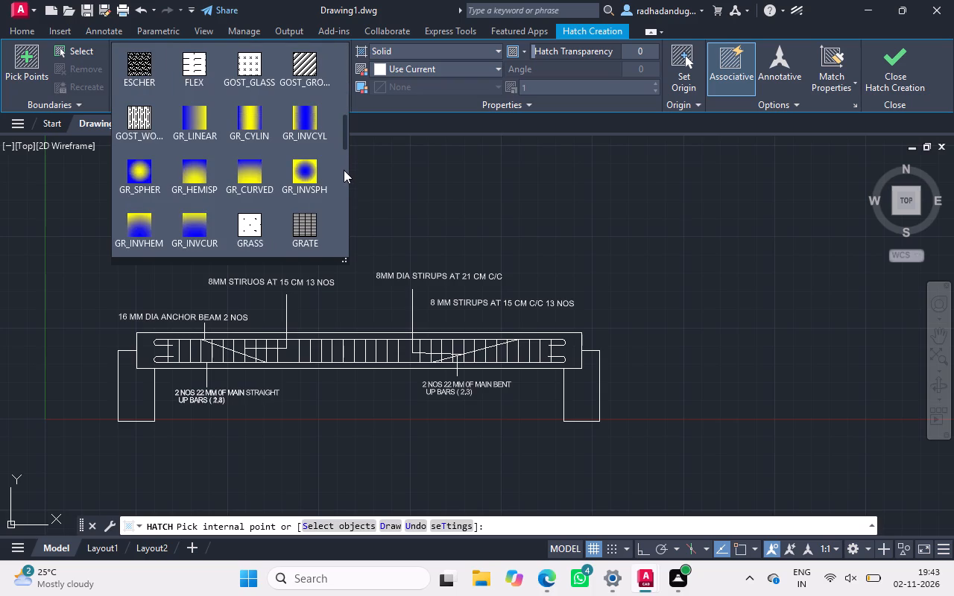
{"action": "left_click", "coordinate": [344, 170]}
{"action": "left_click_drag", "start_coordinate": [344, 170], "coordinate": [347, 230]}
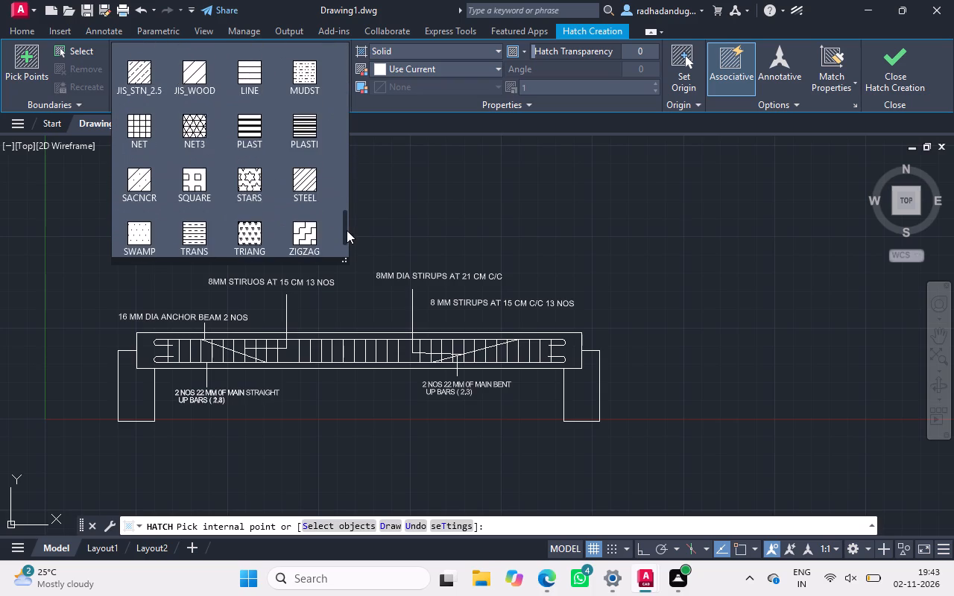
{"action": "left_click_drag", "start_coordinate": [347, 230], "coordinate": [344, 212]}
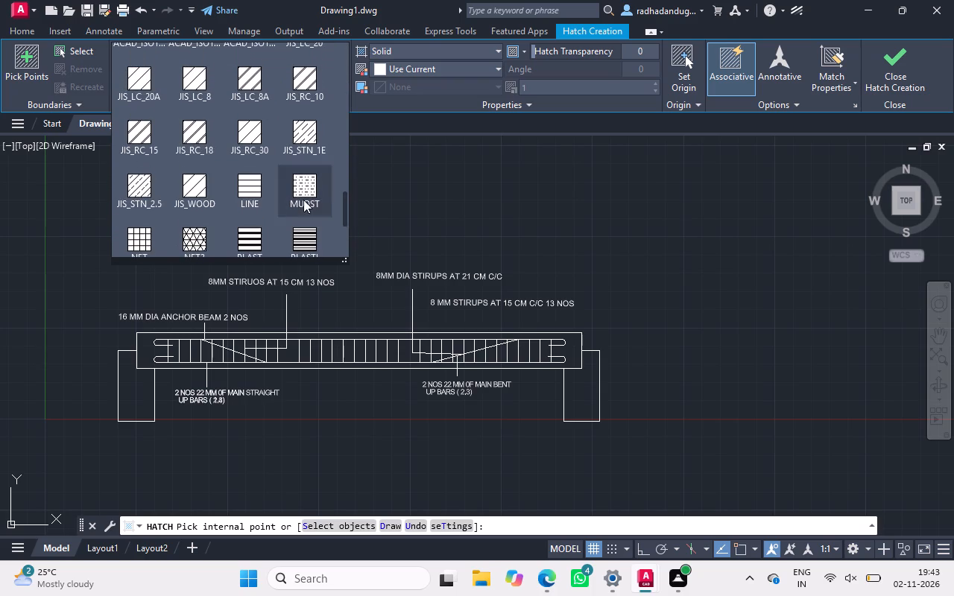
{"action": "left_click", "coordinate": [144, 128]}
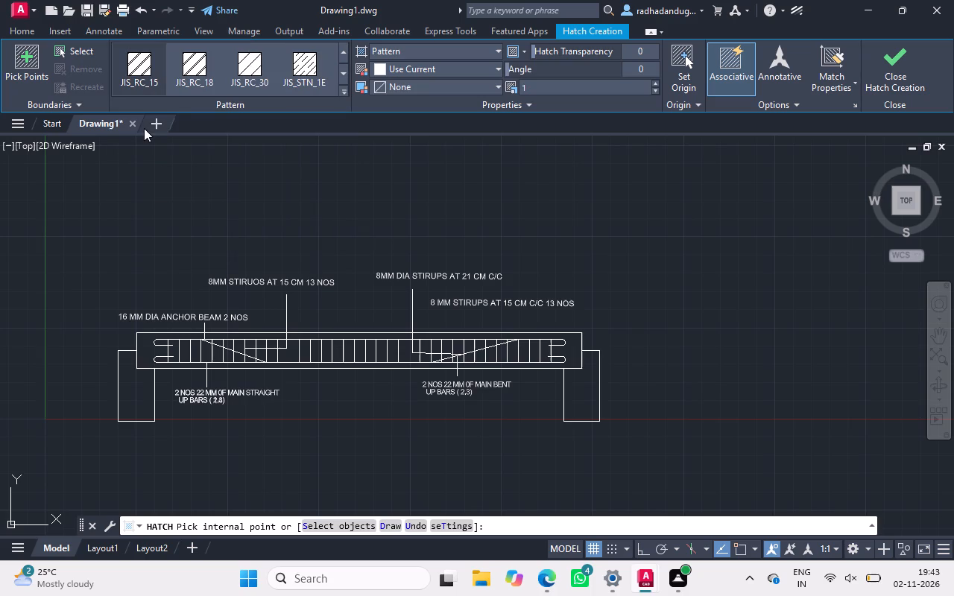
{"action": "left_click", "coordinate": [131, 399]}
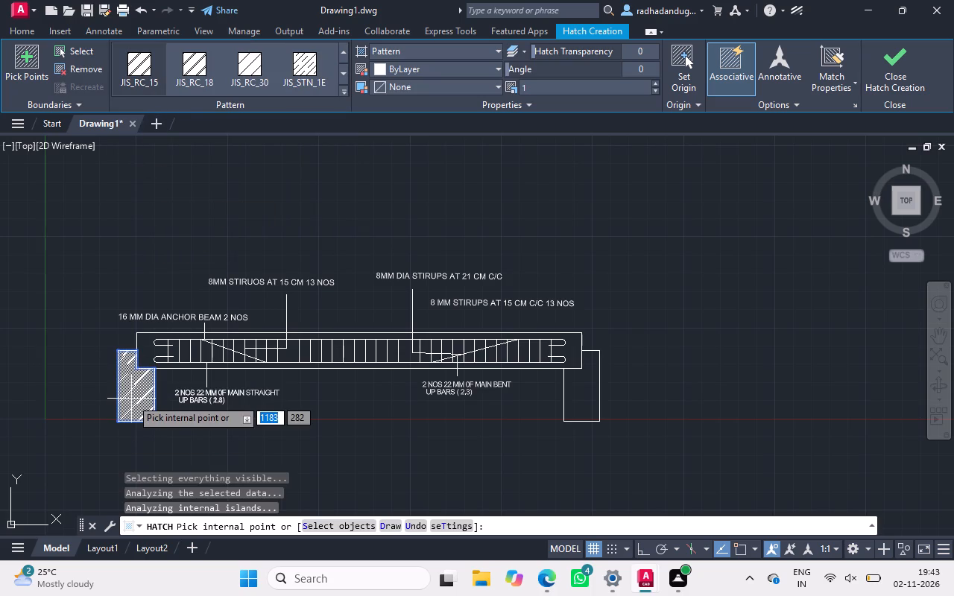
{"action": "left_click", "coordinate": [573, 396]}
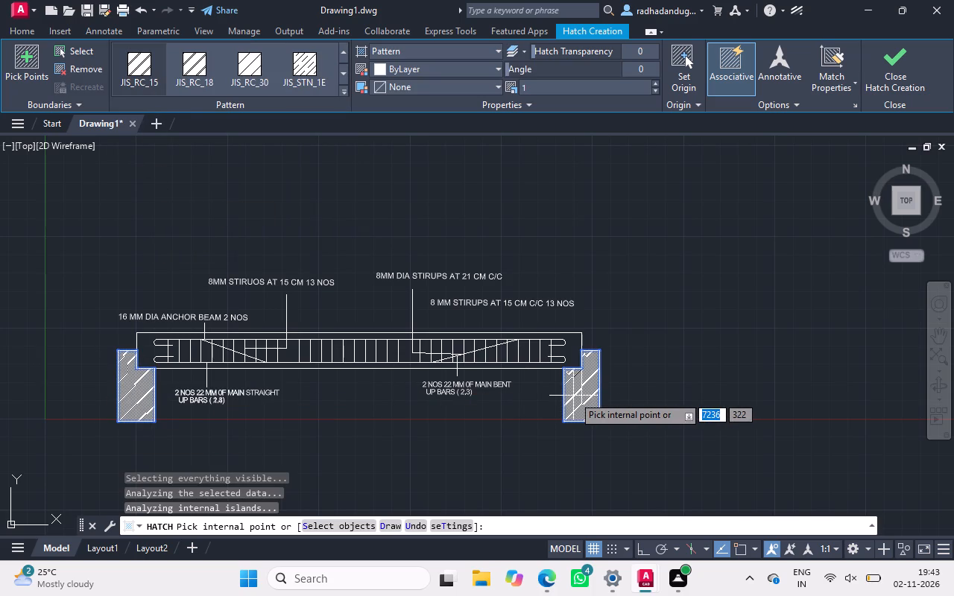
{"action": "key", "text": "Escape"}
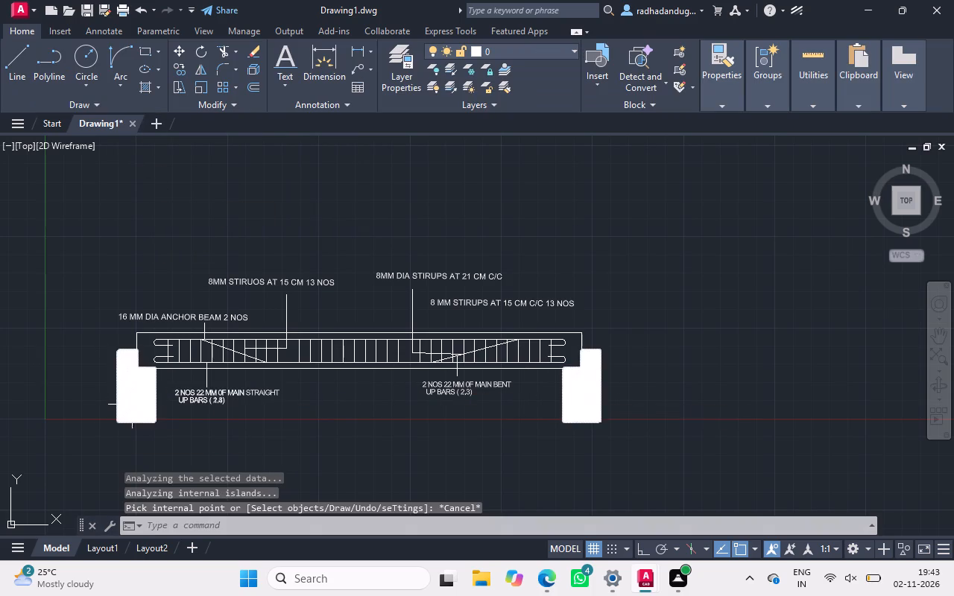
Set the color of the end legs' hatch to Red.
{"action": "left_click", "coordinate": [131, 405]}
{"action": "right_click", "coordinate": [131, 405]}
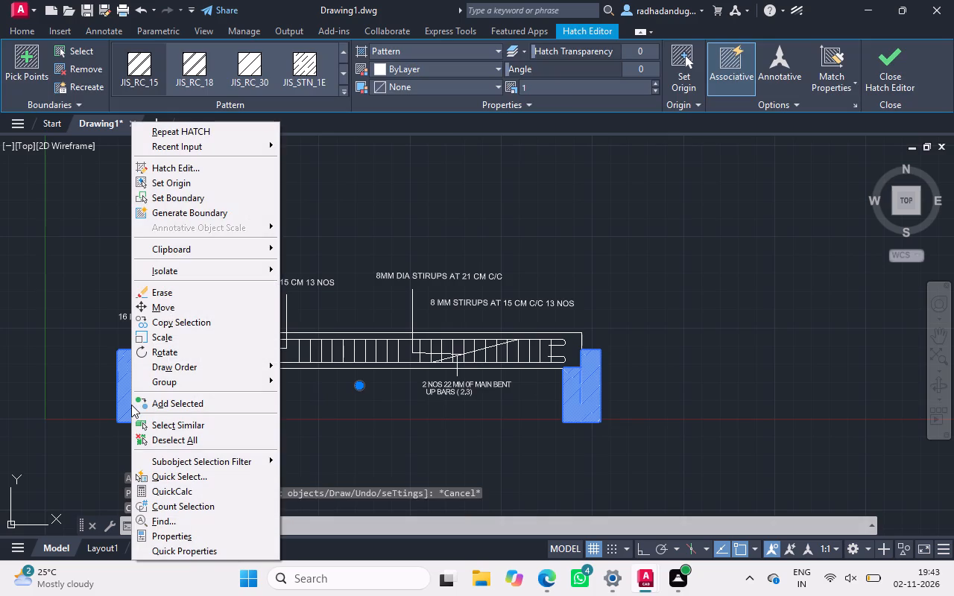
{"action": "left_click", "coordinate": [116, 399]}
{"action": "double_click", "coordinate": [127, 400]}
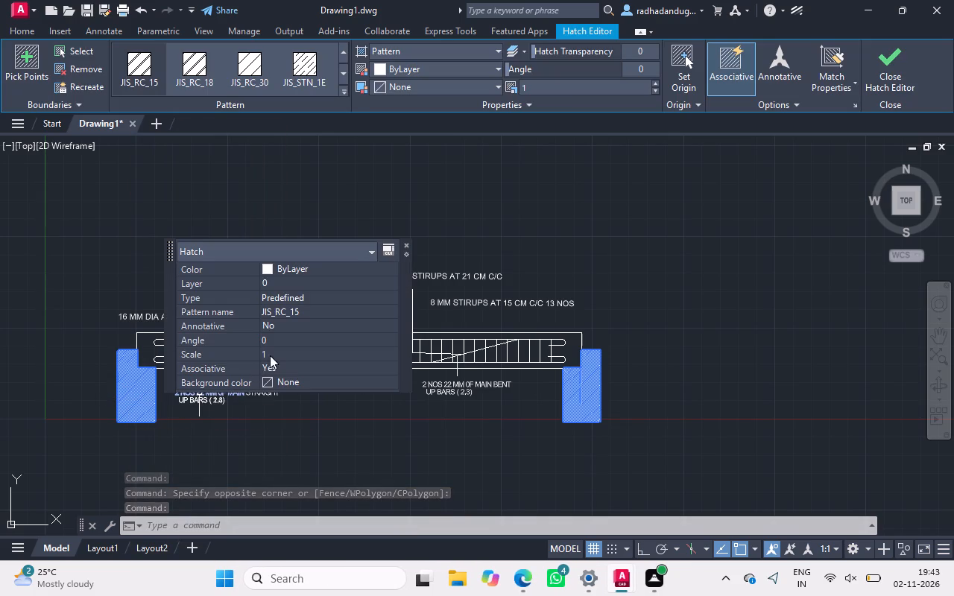
{"action": "left_click_drag", "start_coordinate": [273, 273], "coordinate": [273, 268]}
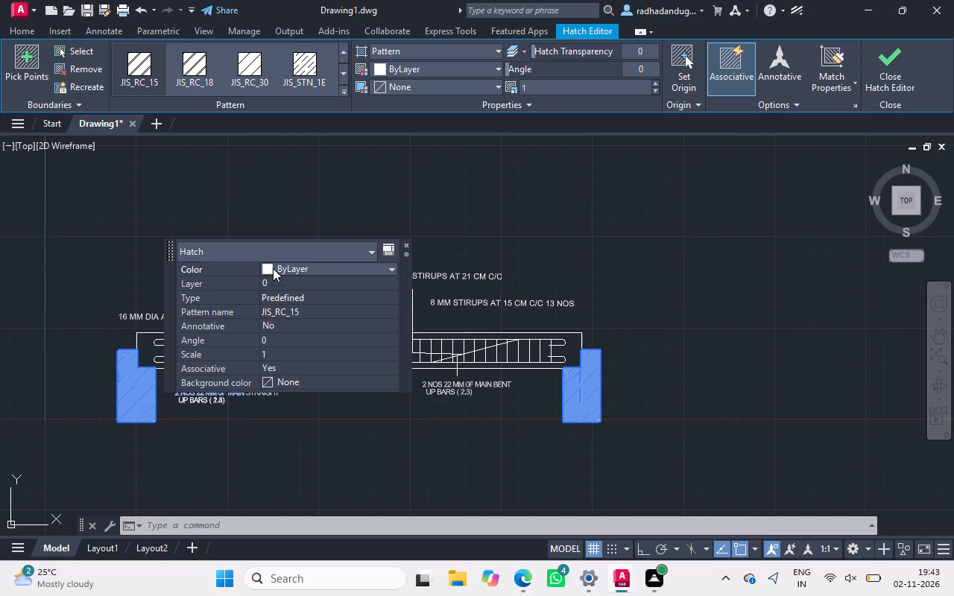
{"action": "left_click_drag", "start_coordinate": [273, 268], "coordinate": [273, 264]}
{"action": "left_click", "coordinate": [273, 264]}
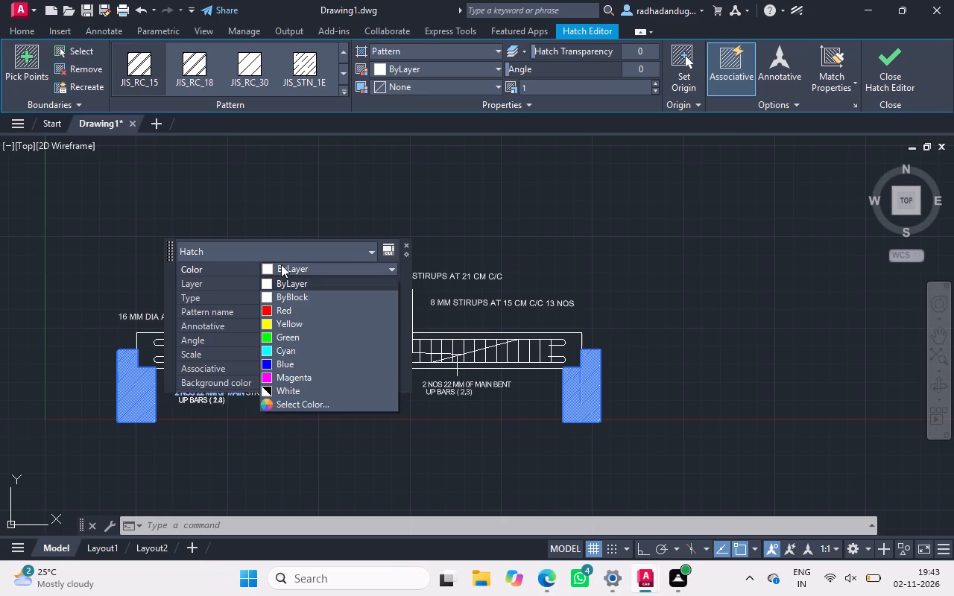
{"action": "left_click", "coordinate": [286, 311]}
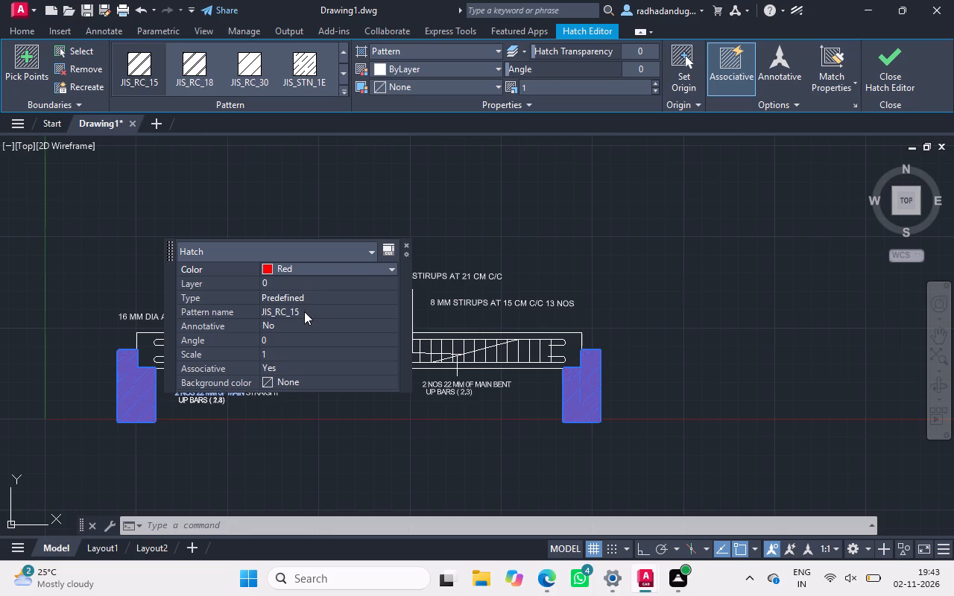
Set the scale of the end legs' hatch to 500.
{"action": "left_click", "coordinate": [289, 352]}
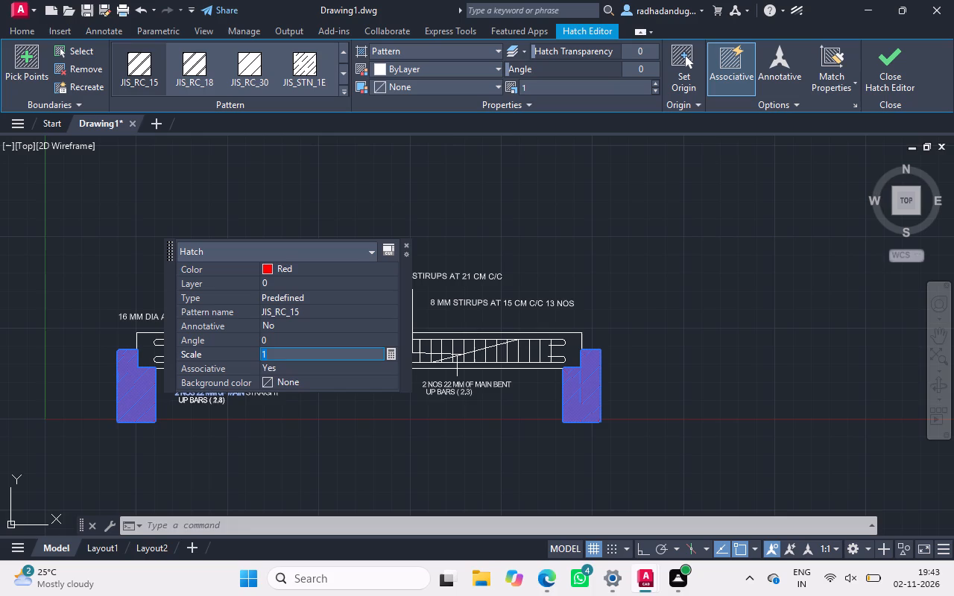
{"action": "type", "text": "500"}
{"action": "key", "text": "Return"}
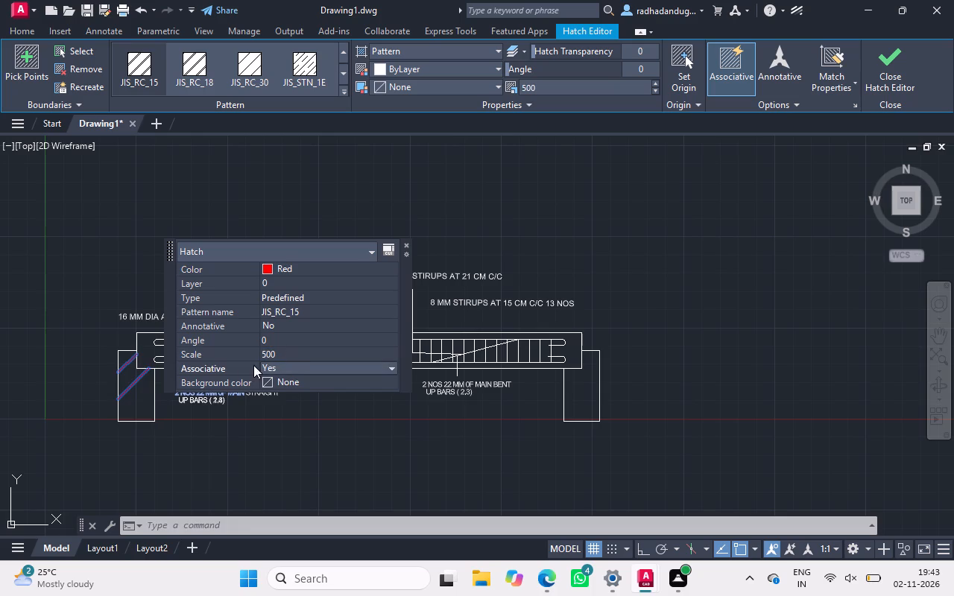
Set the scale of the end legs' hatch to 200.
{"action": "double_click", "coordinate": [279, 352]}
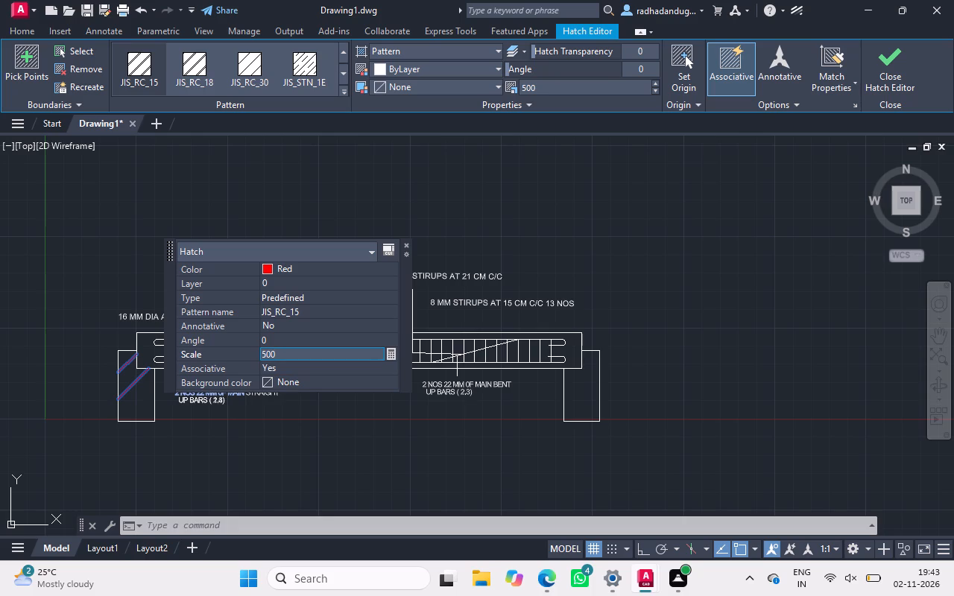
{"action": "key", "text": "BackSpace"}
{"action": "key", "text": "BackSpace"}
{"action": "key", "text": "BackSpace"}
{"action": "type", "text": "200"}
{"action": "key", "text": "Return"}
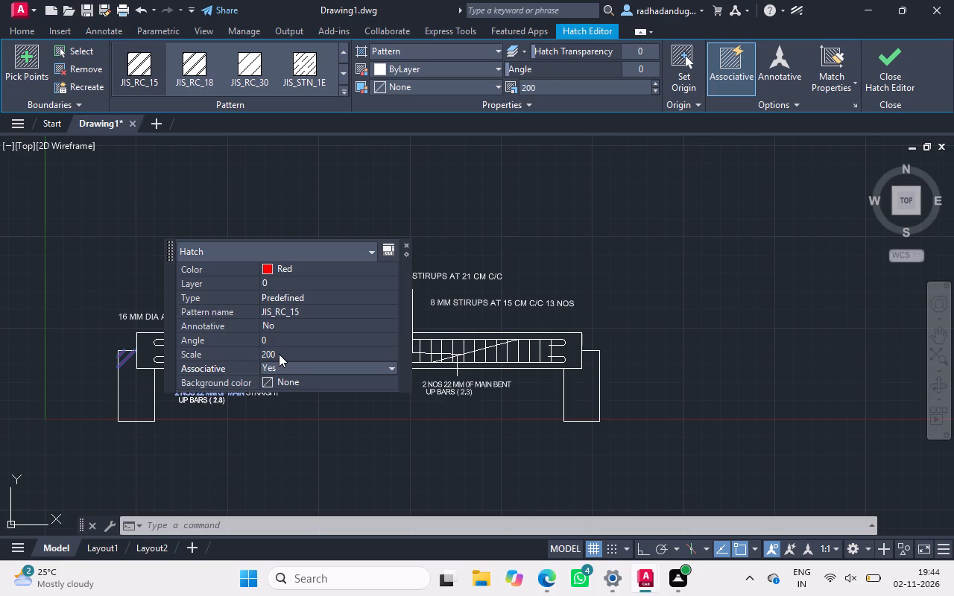
Set the scale of the end legs' hatch to 20 and deselect the hatch.
{"action": "left_click", "coordinate": [282, 352]}
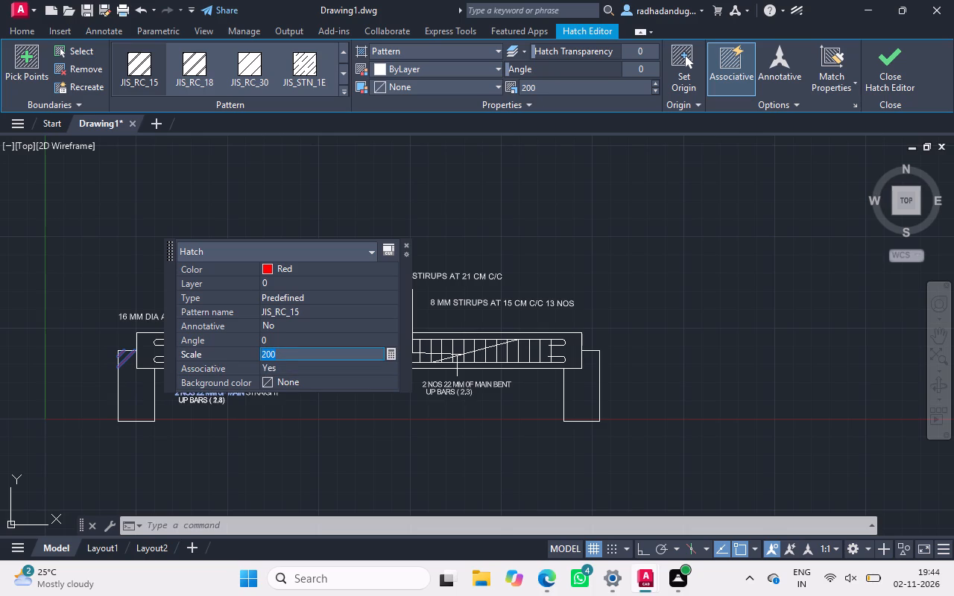
{"action": "double_click", "coordinate": [277, 352]}
{"action": "type", "text": "20"}
{"action": "key", "text": "Return"}
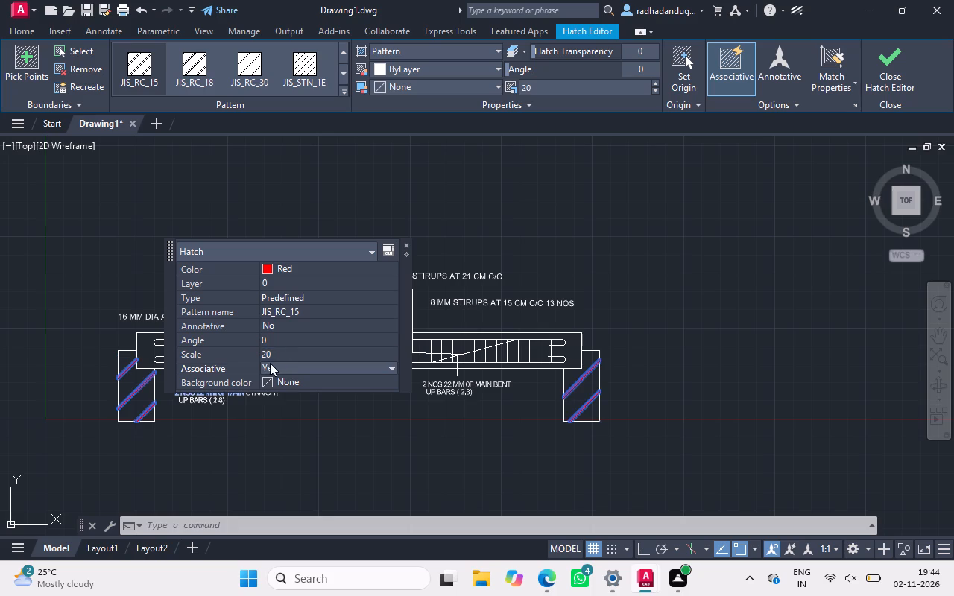
{"action": "left_click", "coordinate": [361, 469]}
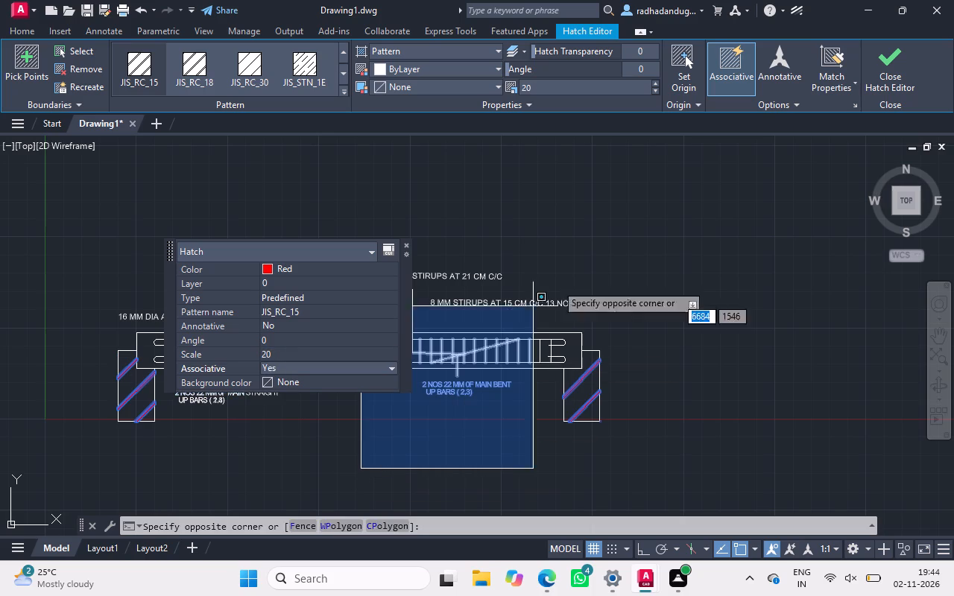
{"action": "left_click", "coordinate": [449, 418]}
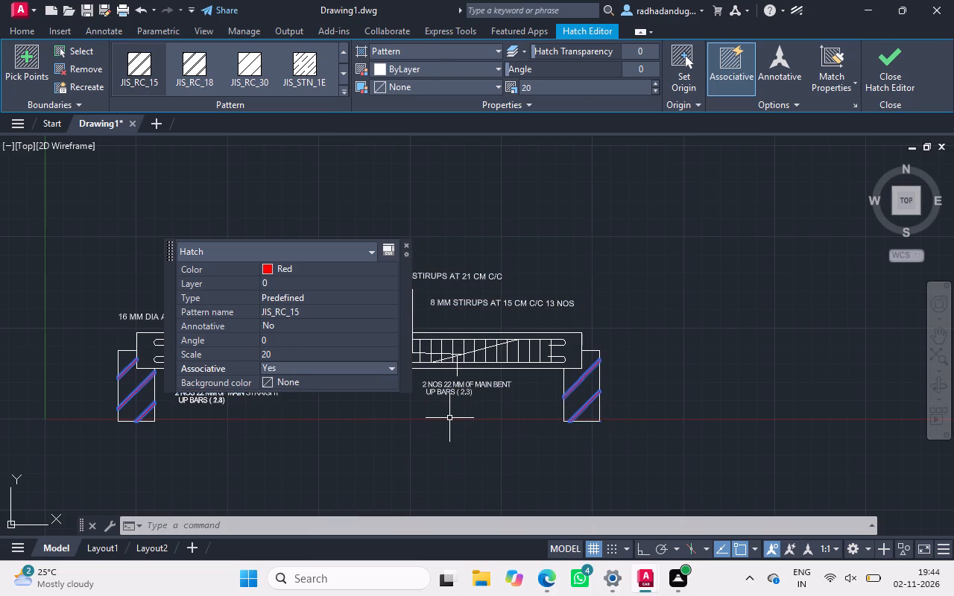
{"action": "key", "text": "Escape"}
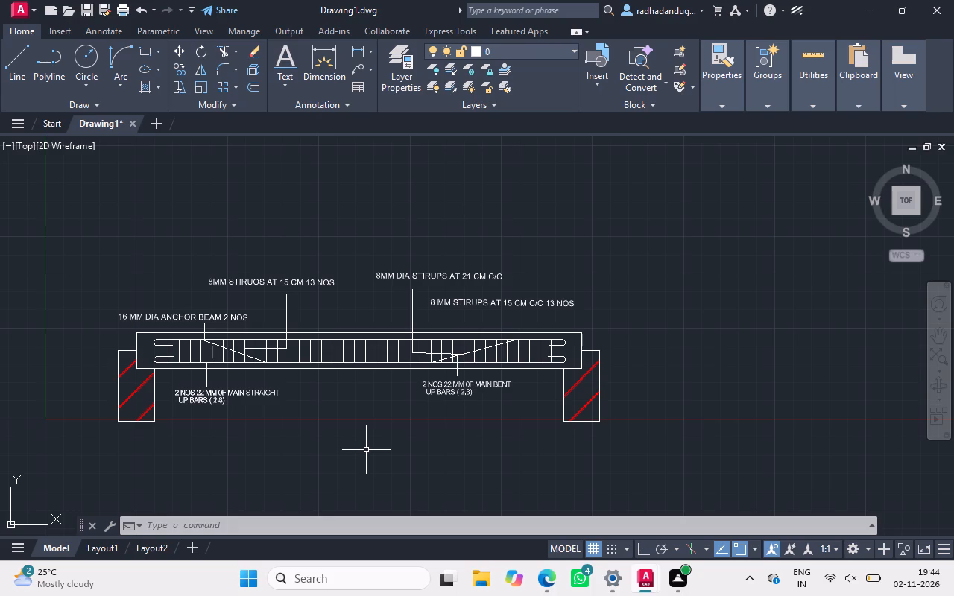
Set the scale of the end legs' hatch to 8 and deselect the hatch.
{"action": "left_click", "coordinate": [140, 384]}
{"action": "right_click", "coordinate": [140, 384]}
{"action": "double_click", "coordinate": [140, 384]}
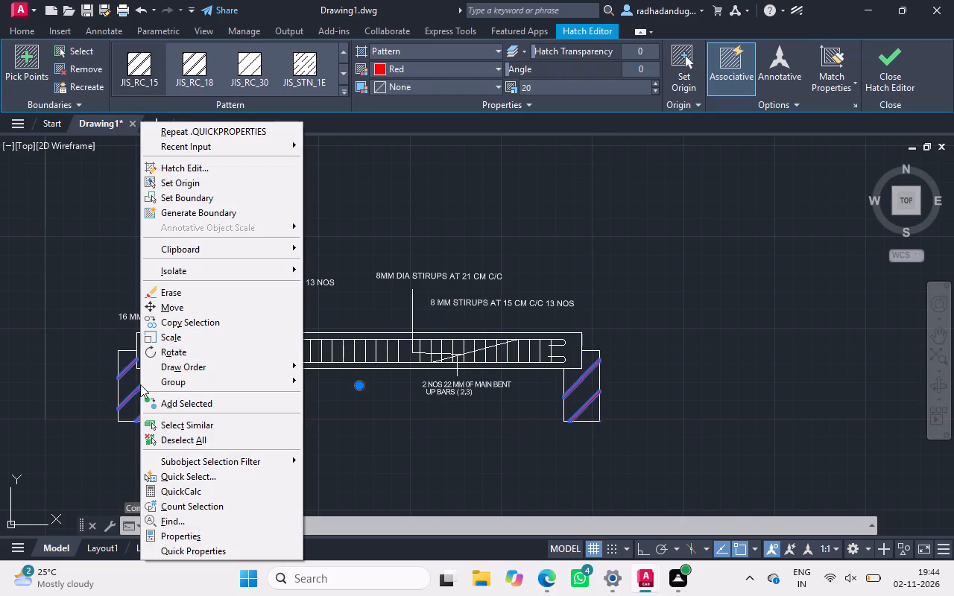
{"action": "left_click", "coordinate": [64, 343]}
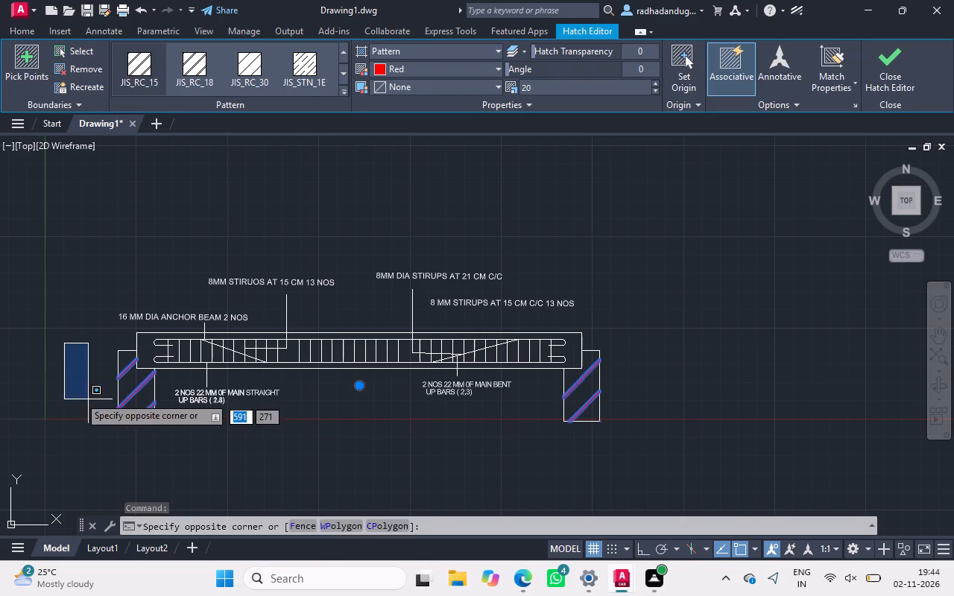
{"action": "left_click", "coordinate": [76, 395]}
{"action": "double_click", "coordinate": [136, 395]}
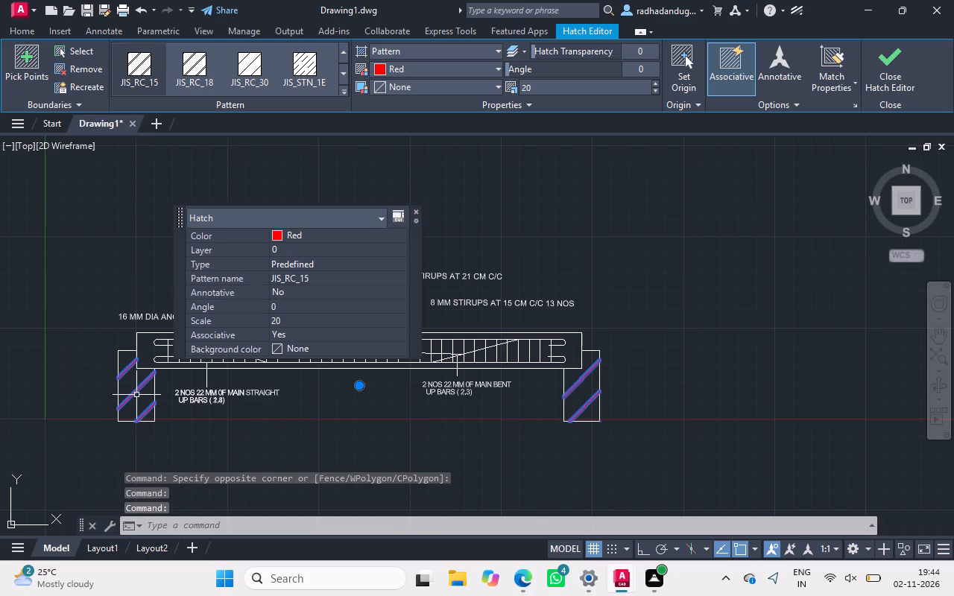
{"action": "left_click", "coordinate": [133, 393]}
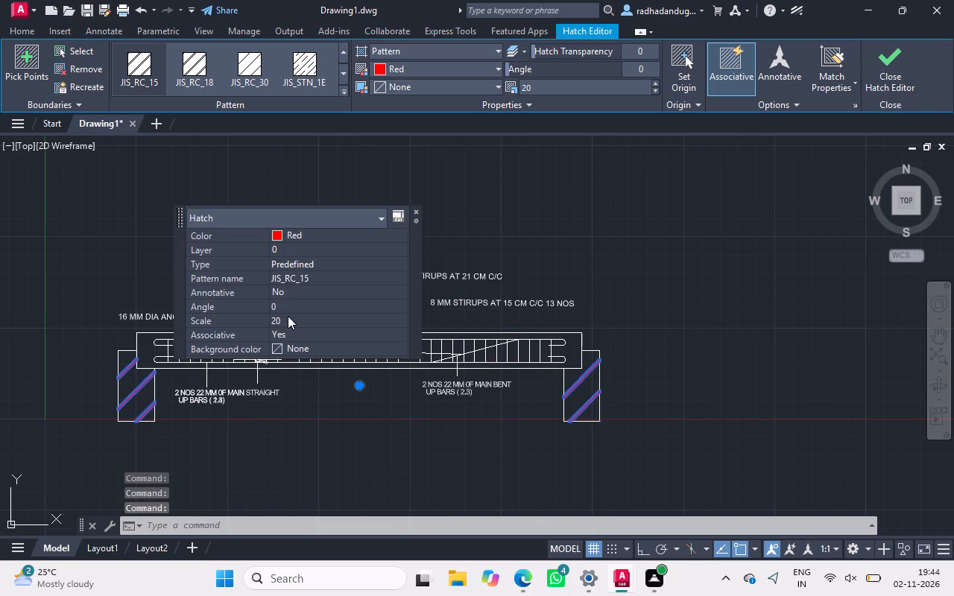
{"action": "left_click", "coordinate": [288, 315]}
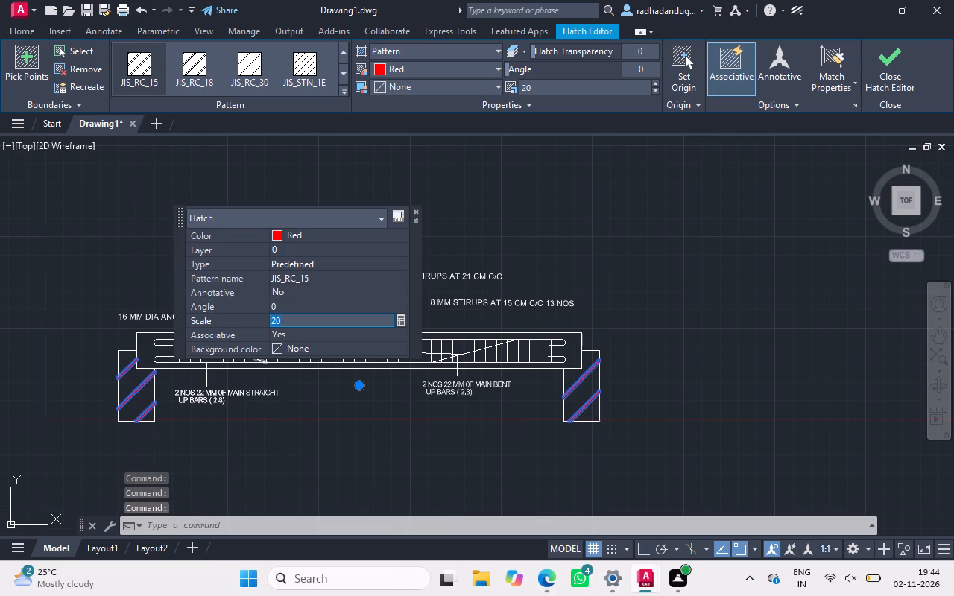
{"action": "key", "text": "8"}
{"action": "key", "text": "Return"}
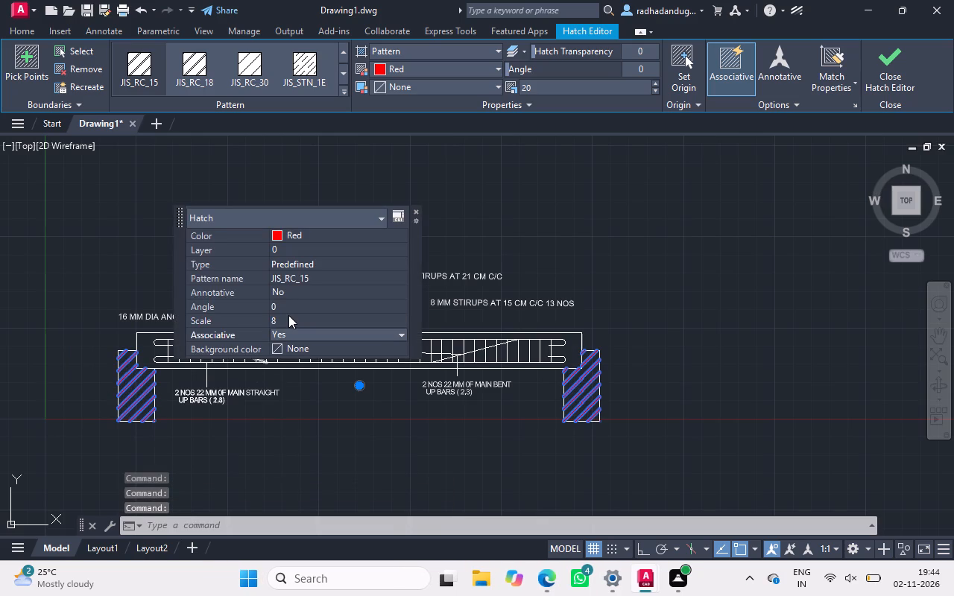
{"action": "left_click", "coordinate": [306, 402]}
{"action": "key", "text": "Escape"}
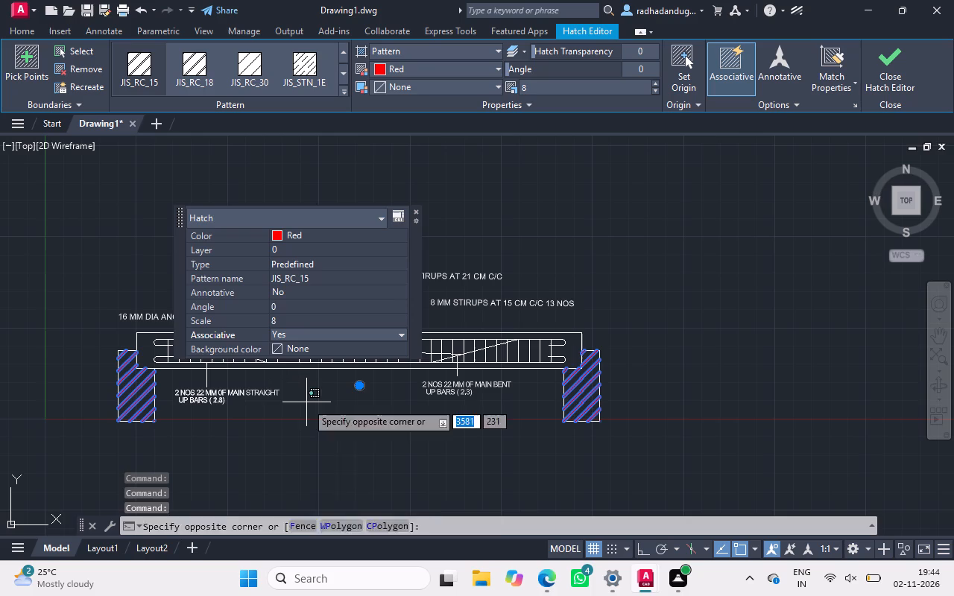
{"action": "key", "text": "Escape"}
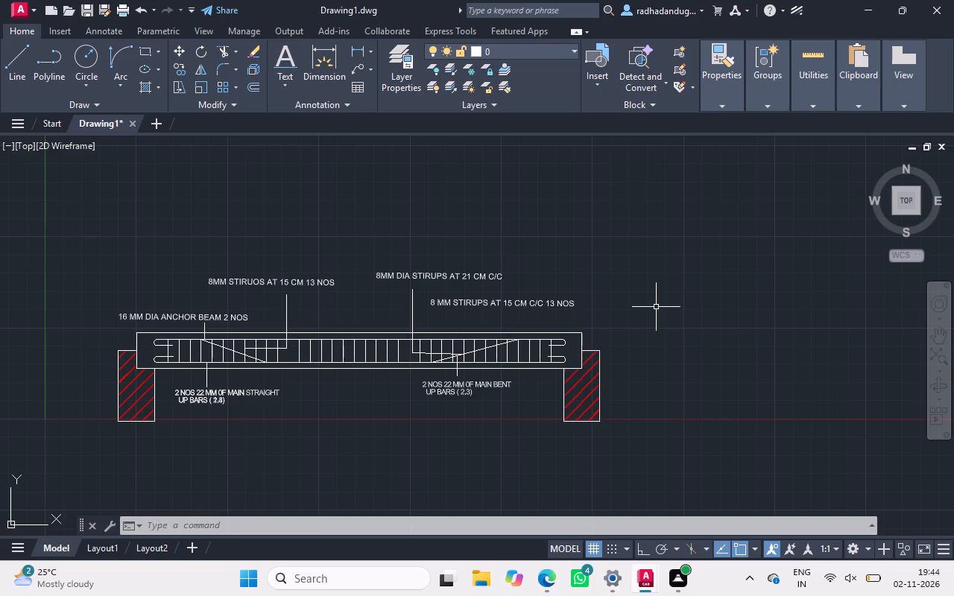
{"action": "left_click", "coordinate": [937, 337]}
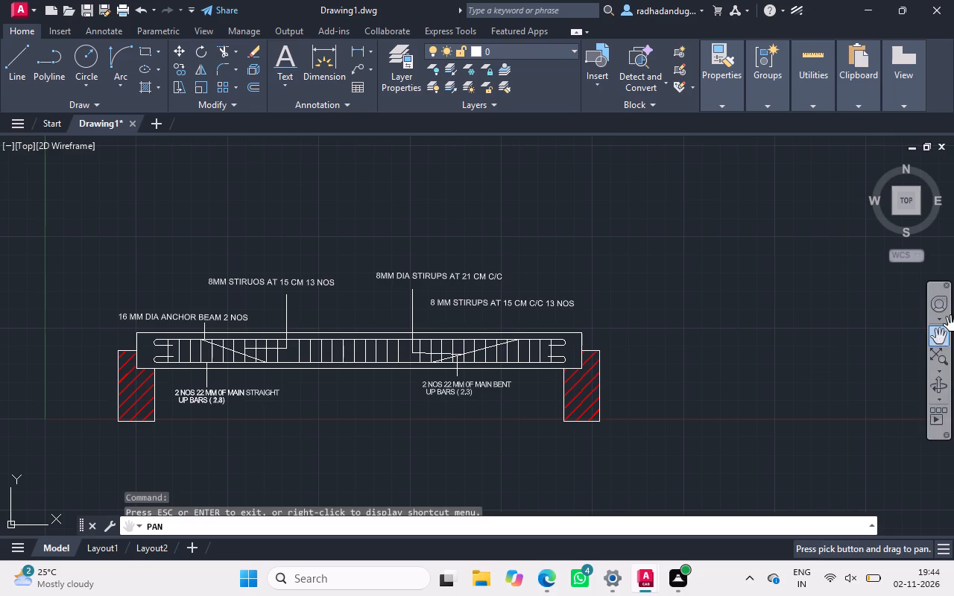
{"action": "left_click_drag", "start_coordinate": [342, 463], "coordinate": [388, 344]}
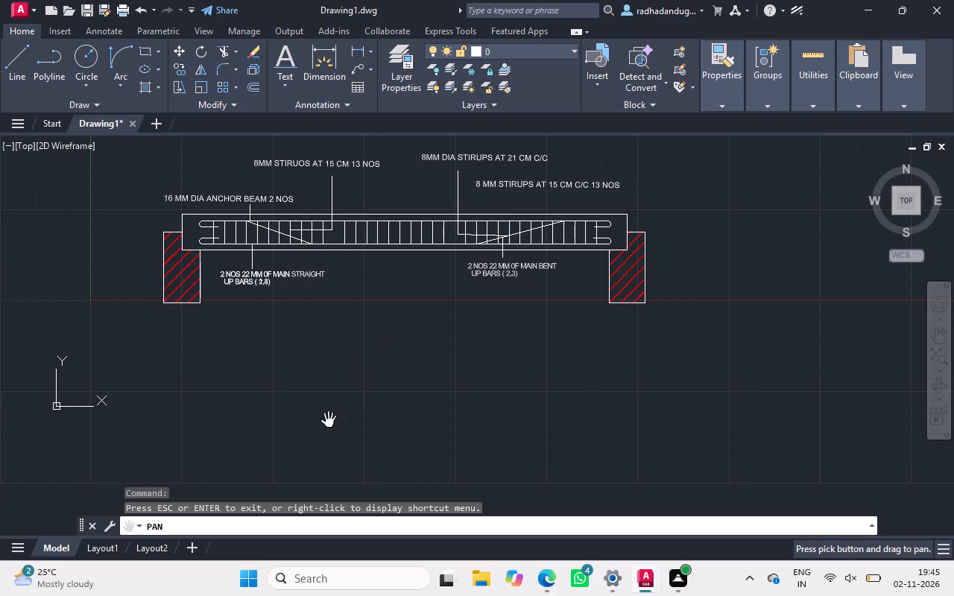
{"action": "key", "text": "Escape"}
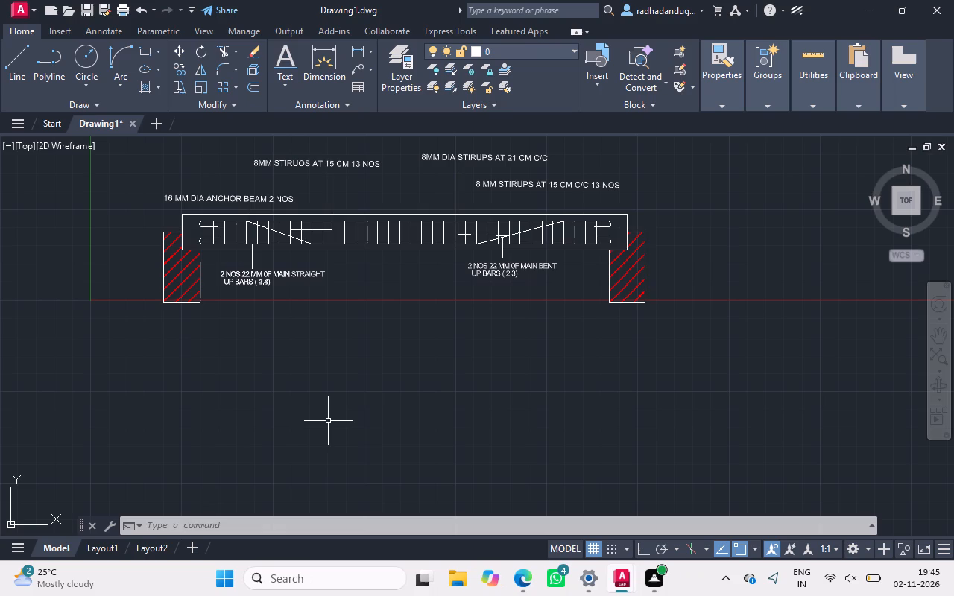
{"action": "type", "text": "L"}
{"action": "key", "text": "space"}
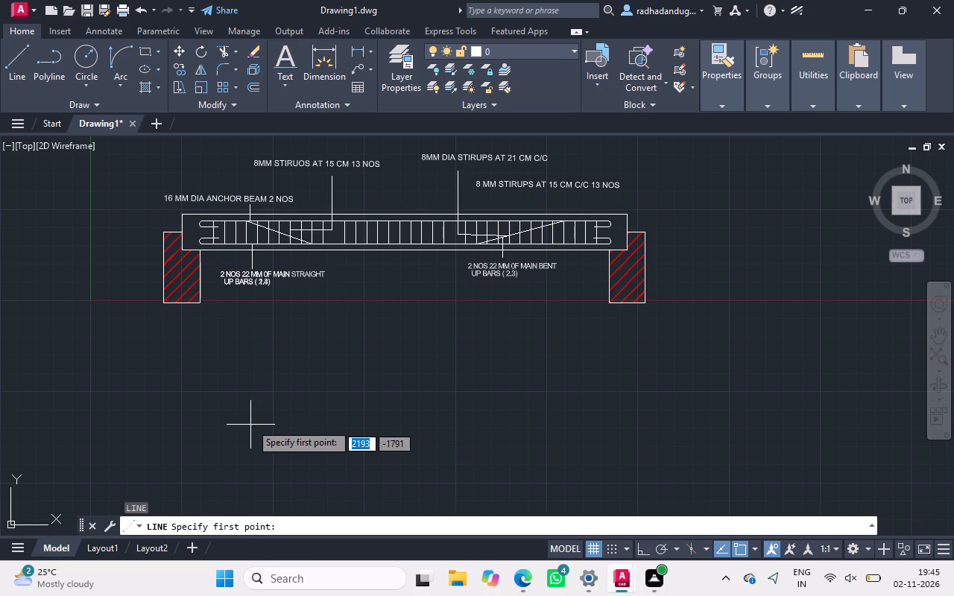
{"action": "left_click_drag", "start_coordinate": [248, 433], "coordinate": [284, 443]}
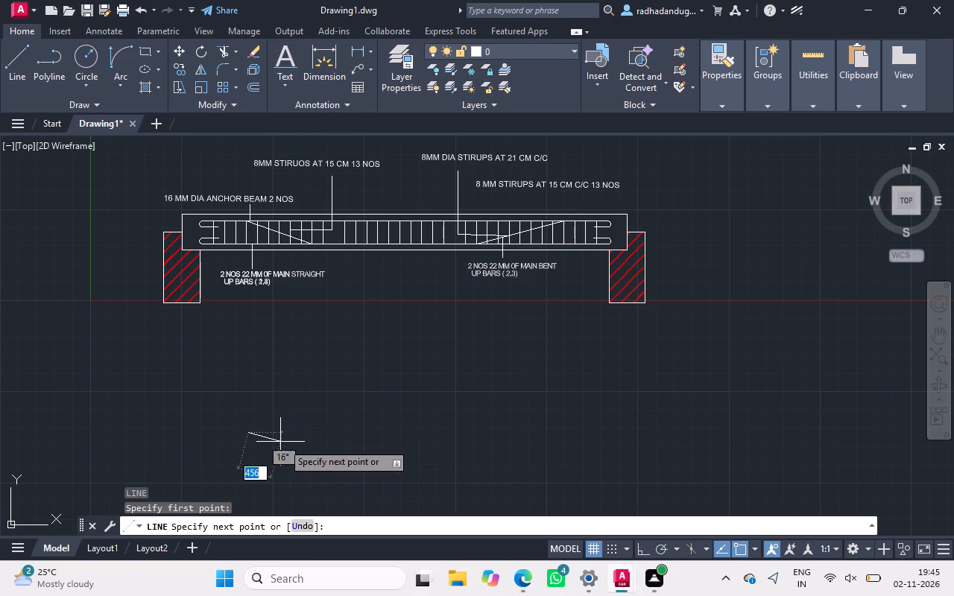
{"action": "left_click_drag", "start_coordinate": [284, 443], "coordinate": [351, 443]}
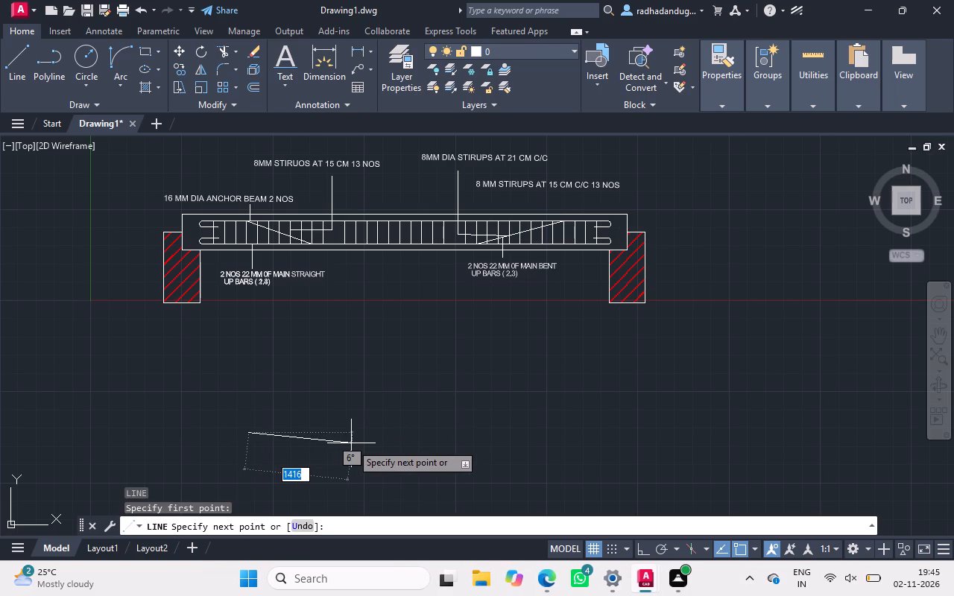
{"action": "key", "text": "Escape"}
Turn Ortho mode on.
{"action": "type", "text": "ORT"}
{"action": "left_click", "coordinate": [439, 364]}
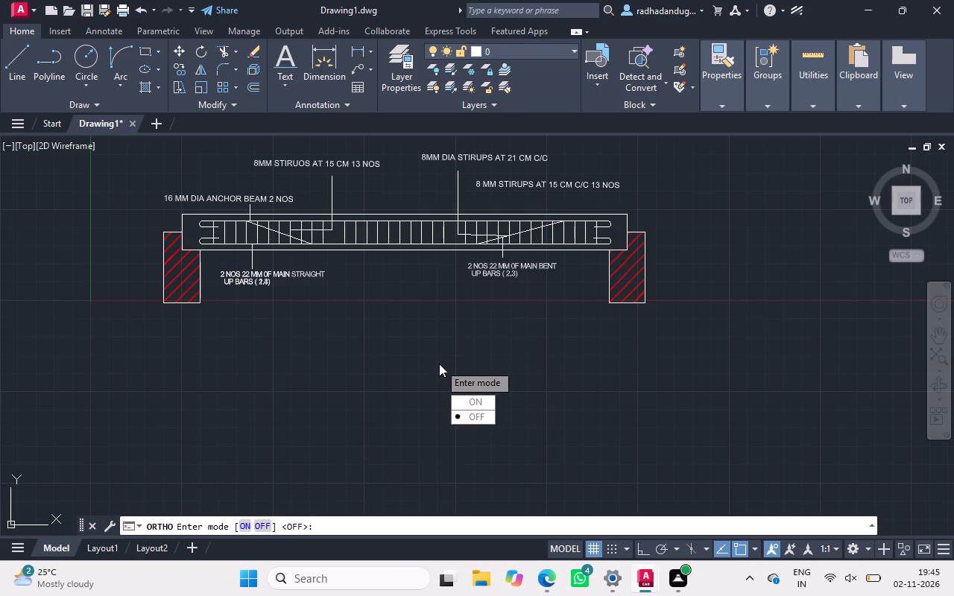
{"action": "left_click_drag", "start_coordinate": [458, 398], "coordinate": [439, 364]}
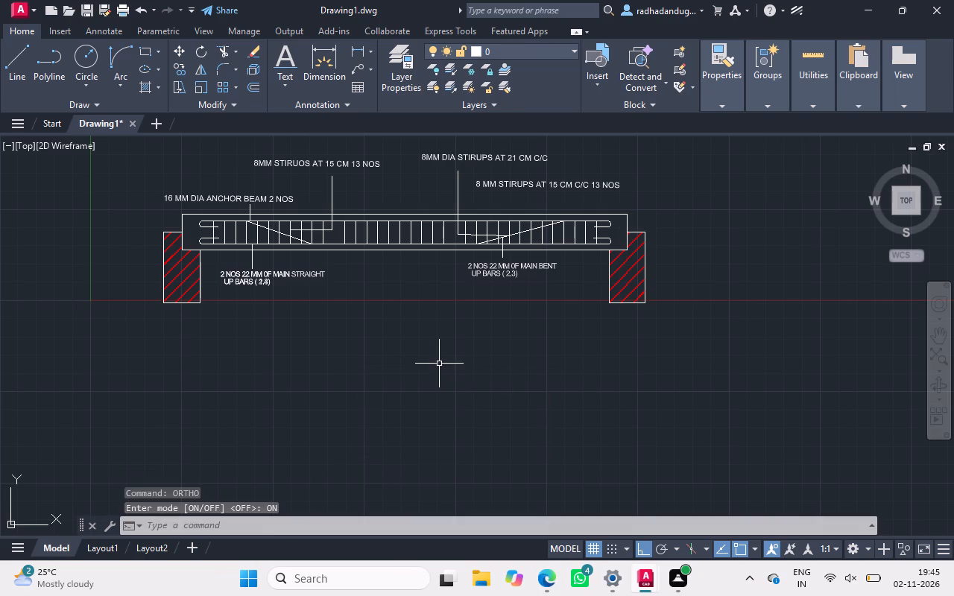
Draw a closed rectangle of lines, 250 wide by 550 high, in the empty space below the beam's left half.
{"action": "type", "text": "L"}
{"action": "key", "text": "space"}
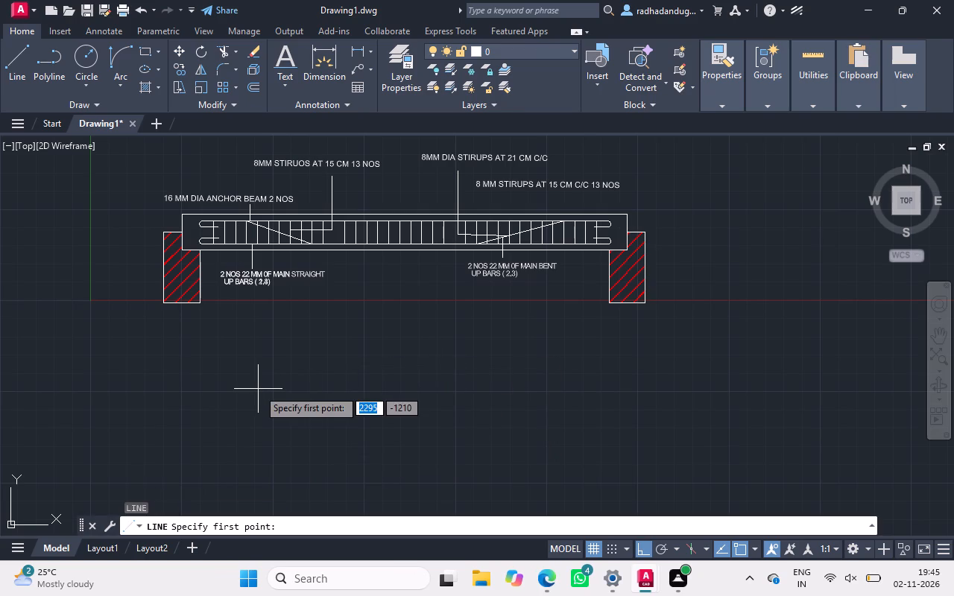
{"action": "left_click_drag", "start_coordinate": [255, 393], "coordinate": [316, 393]}
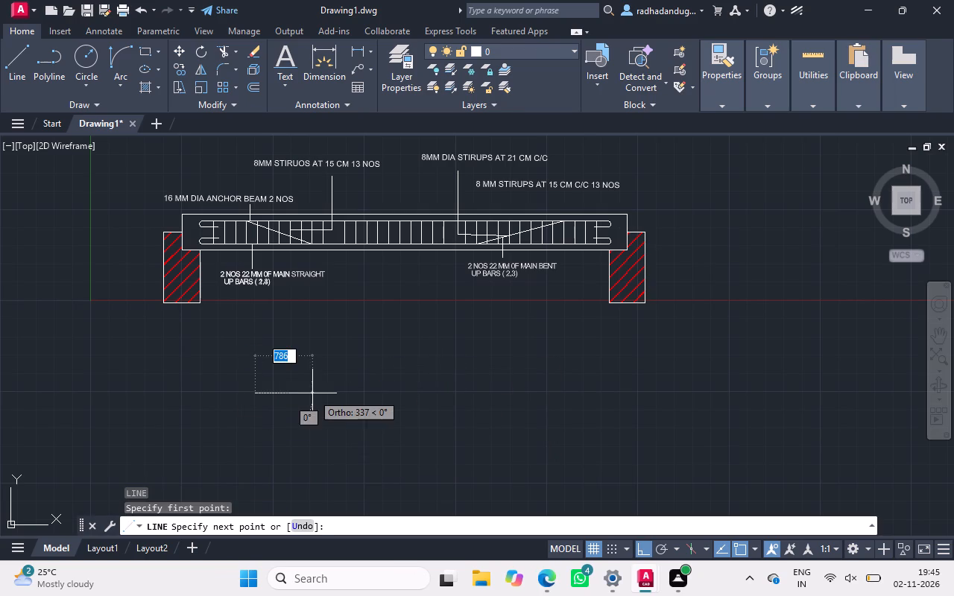
{"action": "left_click_drag", "start_coordinate": [316, 393], "coordinate": [348, 394]}
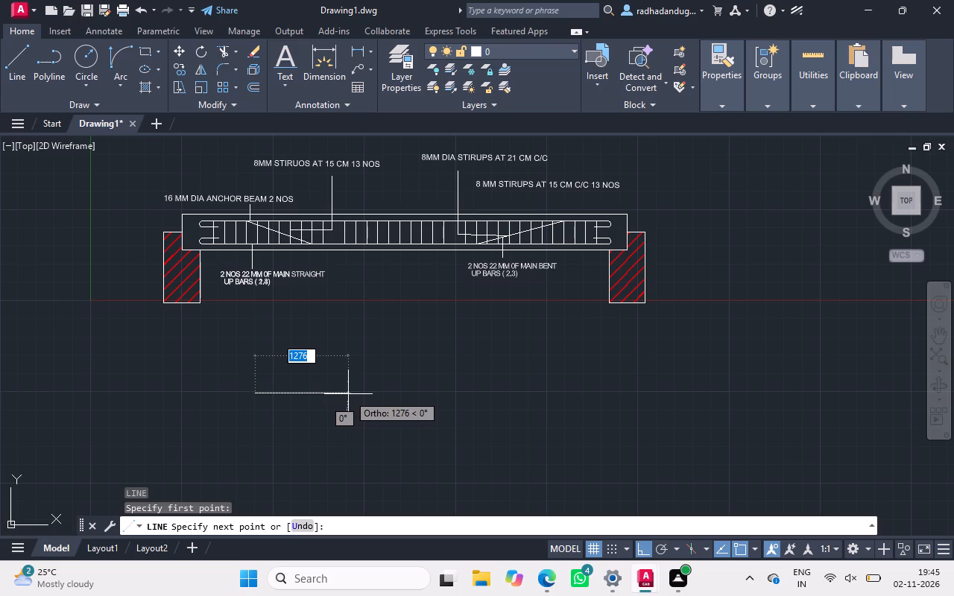
{"action": "type", "text": "24"}
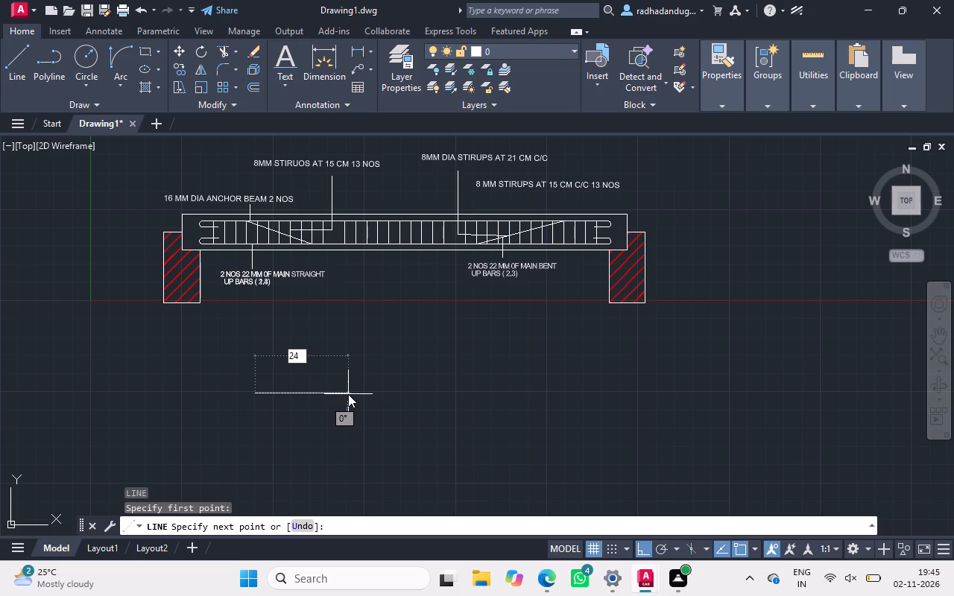
{"action": "key", "text": "o"}
{"action": "key", "text": "BackSpace"}
{"action": "key", "text": "BackSpace"}
{"action": "key", "text": "5"}
{"action": "key", "text": "0"}
{"action": "key", "text": "BackSpace"}
{"action": "key", "text": "0"}
{"action": "key", "text": "Return"}
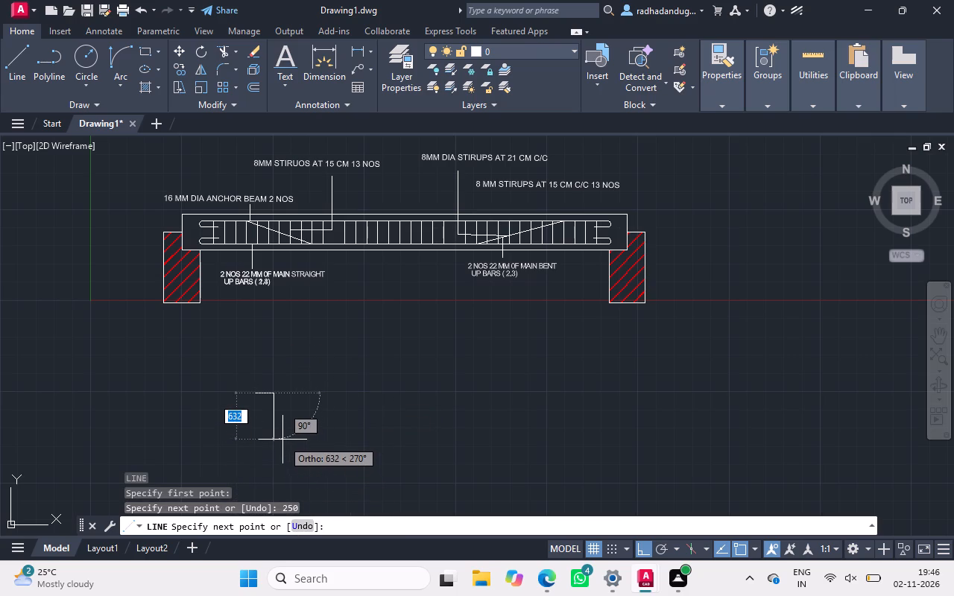
{"action": "type", "text": "550"}
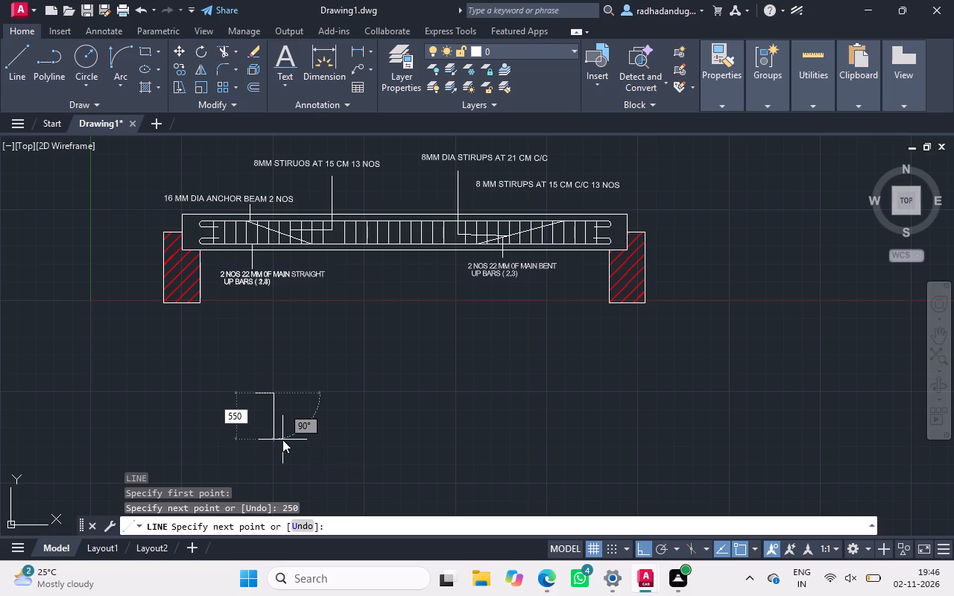
{"action": "key", "text": "Return"}
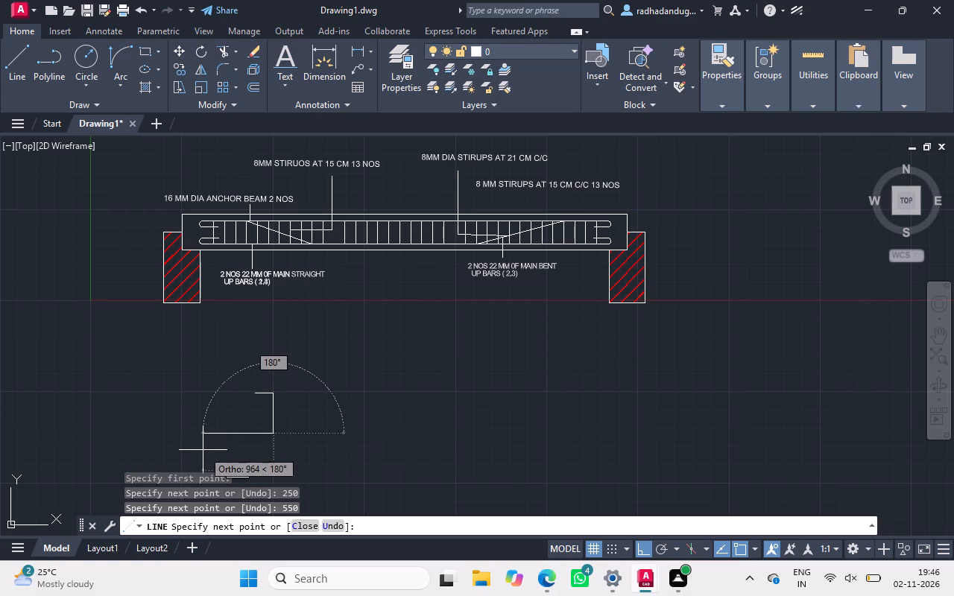
{"action": "type", "text": "25"}
{"action": "key", "text": "0"}
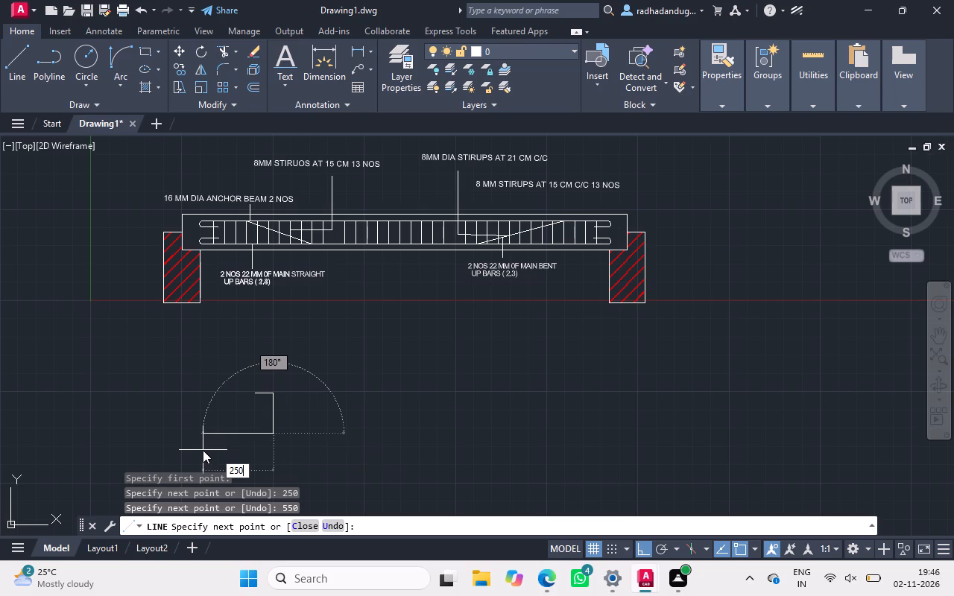
{"action": "key", "text": "Return"}
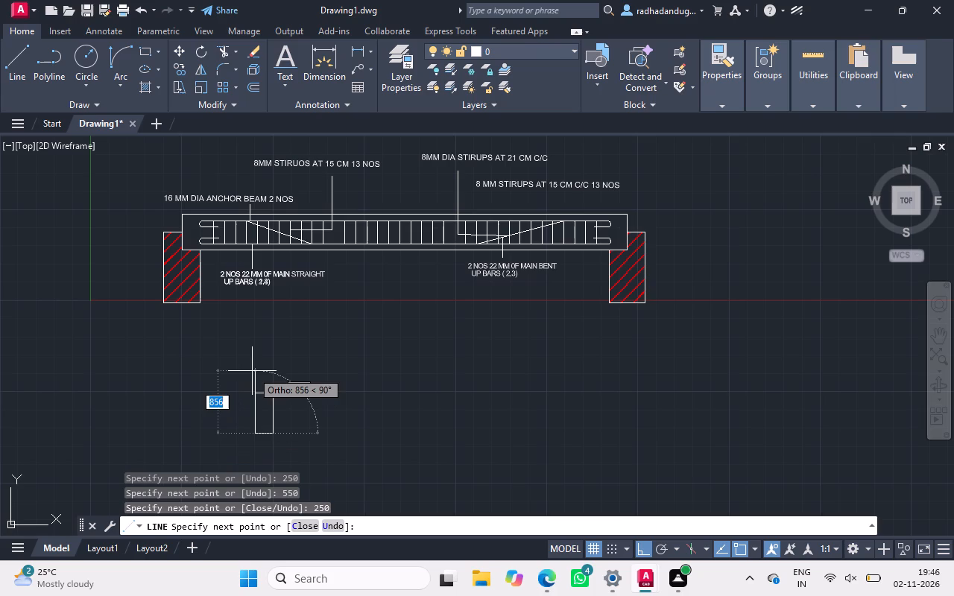
{"action": "type", "text": "55"}
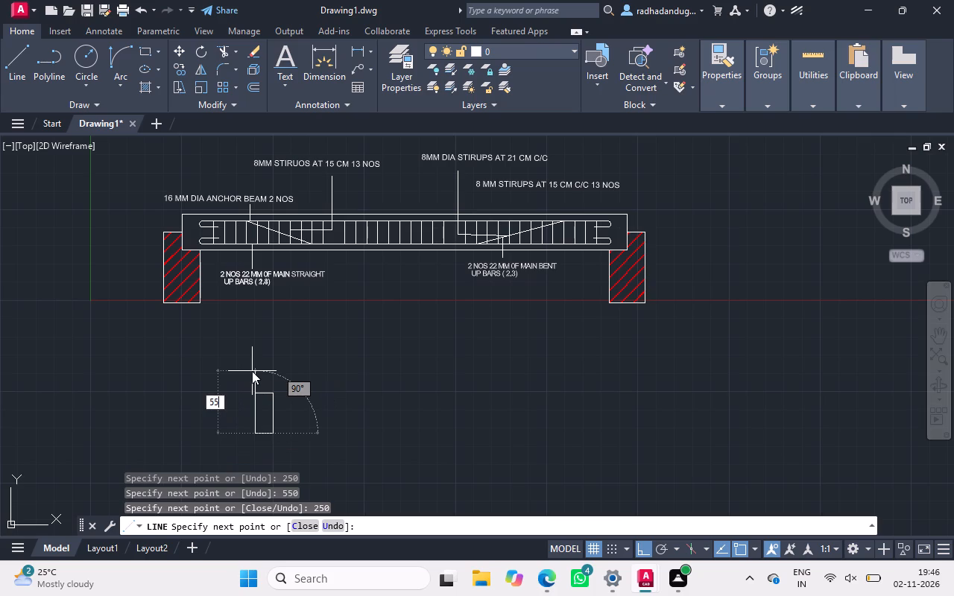
{"action": "key", "text": "0"}
{"action": "key", "text": "Return"}
{"action": "key", "text": "Escape"}
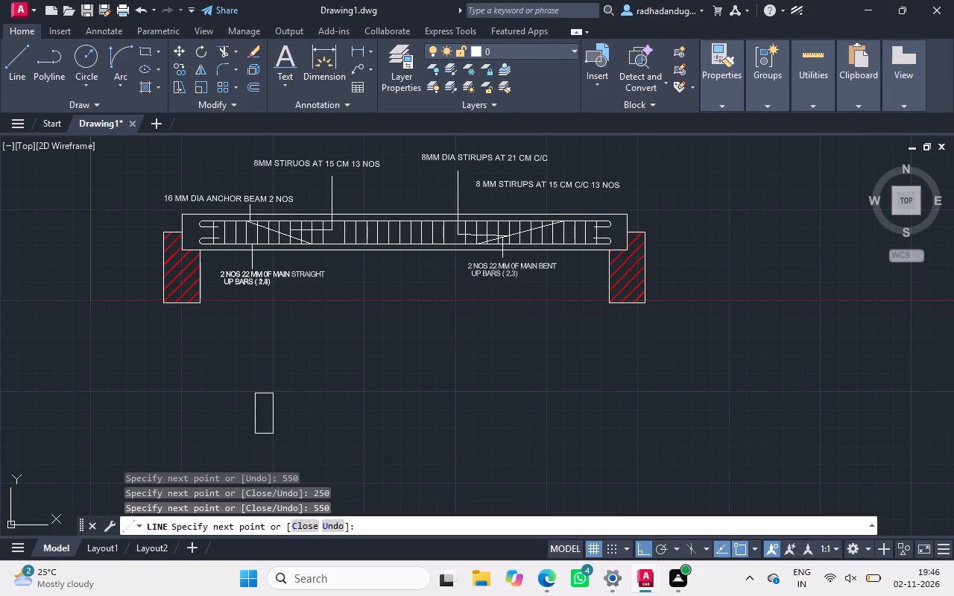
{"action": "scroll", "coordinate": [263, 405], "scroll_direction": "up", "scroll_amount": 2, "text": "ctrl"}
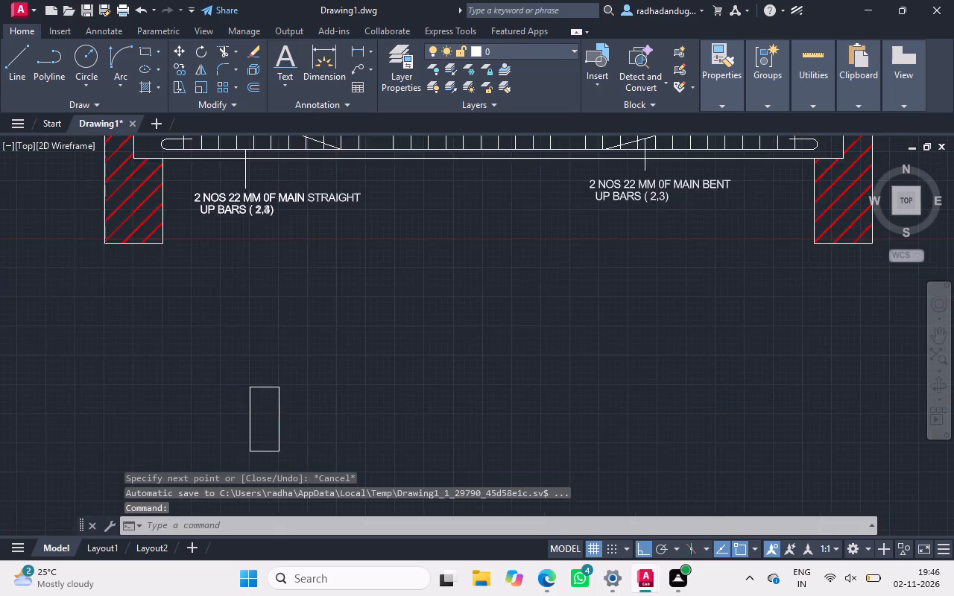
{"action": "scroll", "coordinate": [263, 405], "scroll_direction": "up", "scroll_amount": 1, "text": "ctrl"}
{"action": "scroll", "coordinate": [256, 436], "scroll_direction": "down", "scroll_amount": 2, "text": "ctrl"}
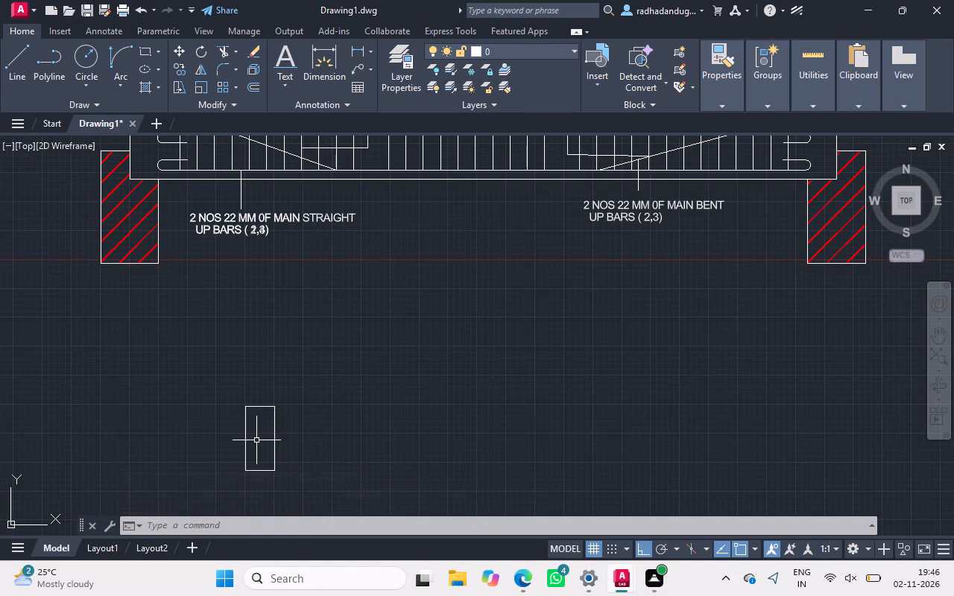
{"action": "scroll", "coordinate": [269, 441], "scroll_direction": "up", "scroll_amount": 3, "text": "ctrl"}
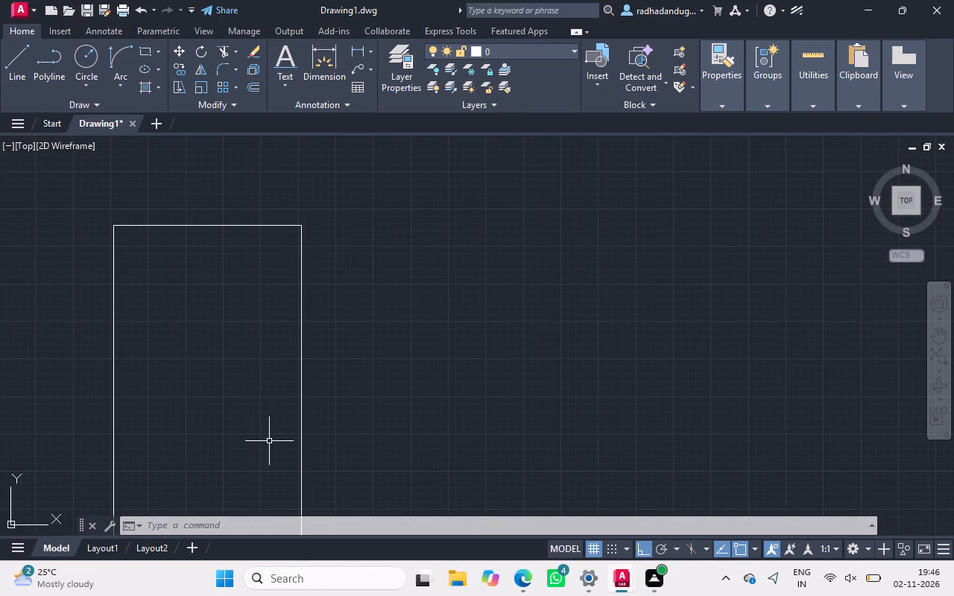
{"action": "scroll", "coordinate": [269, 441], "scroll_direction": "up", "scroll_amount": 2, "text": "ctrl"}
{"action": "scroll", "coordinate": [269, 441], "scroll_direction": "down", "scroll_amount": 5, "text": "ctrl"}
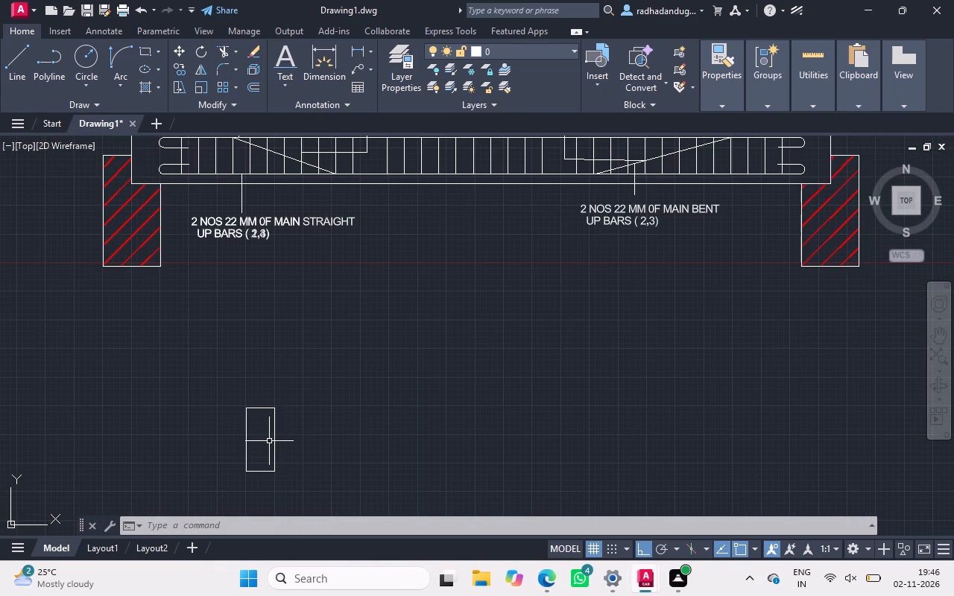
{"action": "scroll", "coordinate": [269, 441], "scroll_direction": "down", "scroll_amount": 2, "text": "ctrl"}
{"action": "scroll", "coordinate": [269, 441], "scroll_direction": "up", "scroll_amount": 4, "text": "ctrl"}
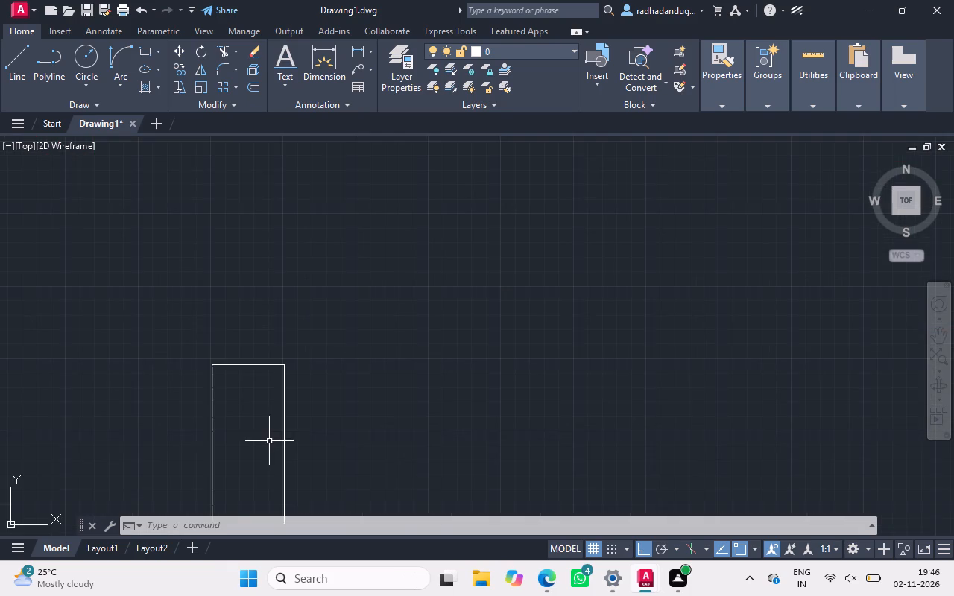
Delete the 250 by 550 rectangle below the beam.
{"action": "scroll", "coordinate": [269, 441], "scroll_direction": "down", "scroll_amount": 3, "text": "ctrl"}
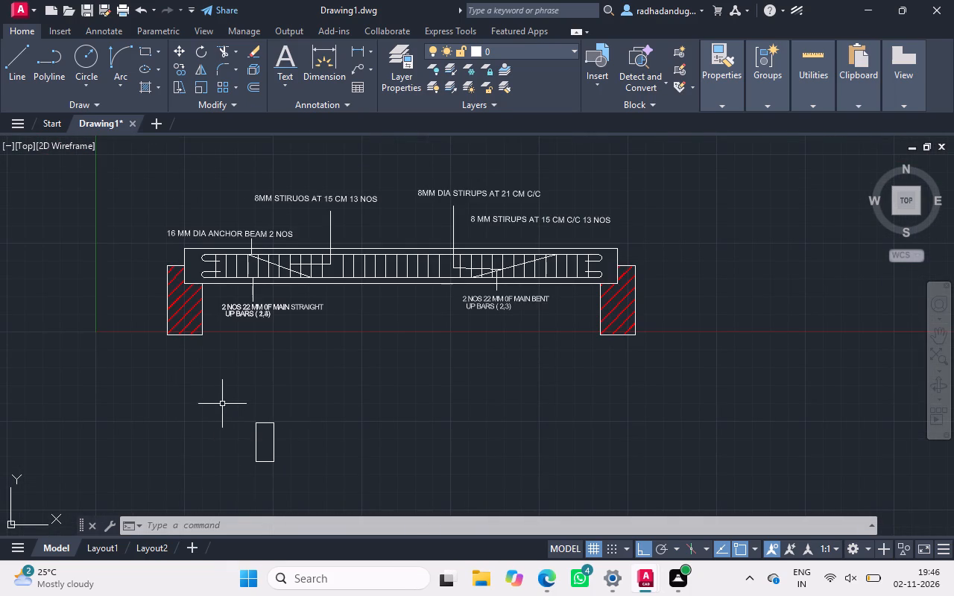
{"action": "left_click_drag", "start_coordinate": [227, 400], "coordinate": [283, 475]}
{"action": "left_click_drag", "start_coordinate": [283, 475], "coordinate": [207, 436]}
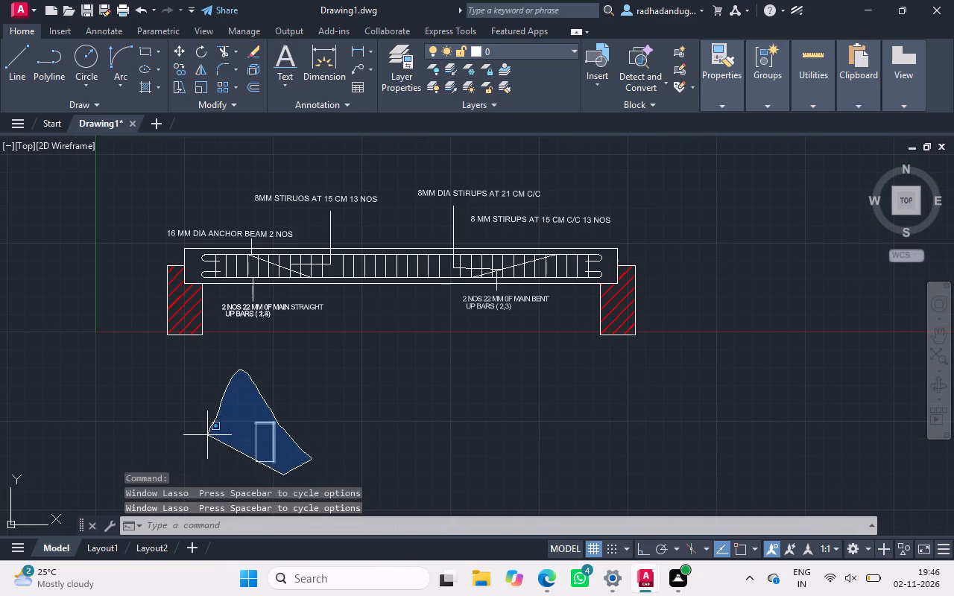
{"action": "left_click_drag", "start_coordinate": [207, 436], "coordinate": [203, 447]}
{"action": "key", "text": "Delete"}
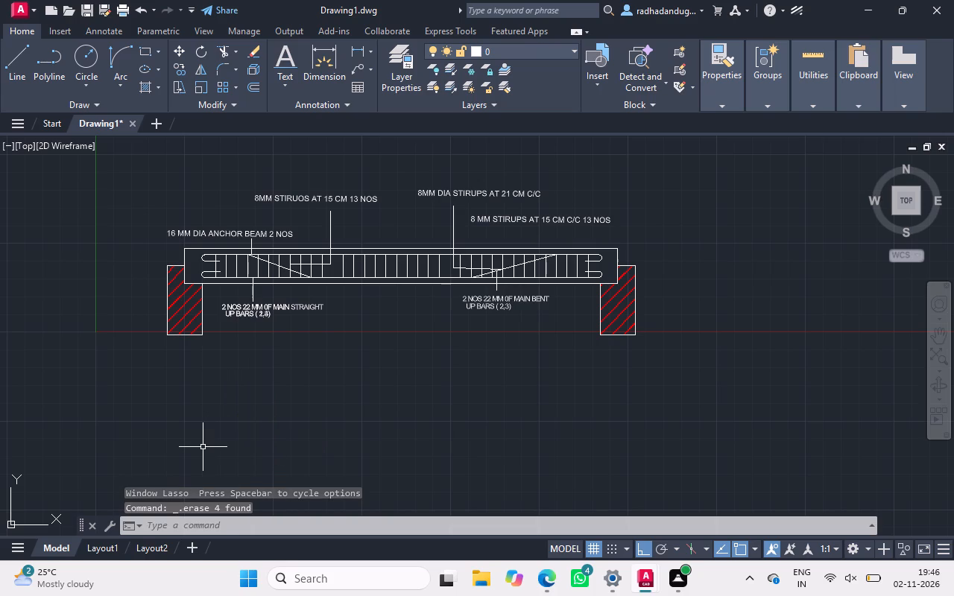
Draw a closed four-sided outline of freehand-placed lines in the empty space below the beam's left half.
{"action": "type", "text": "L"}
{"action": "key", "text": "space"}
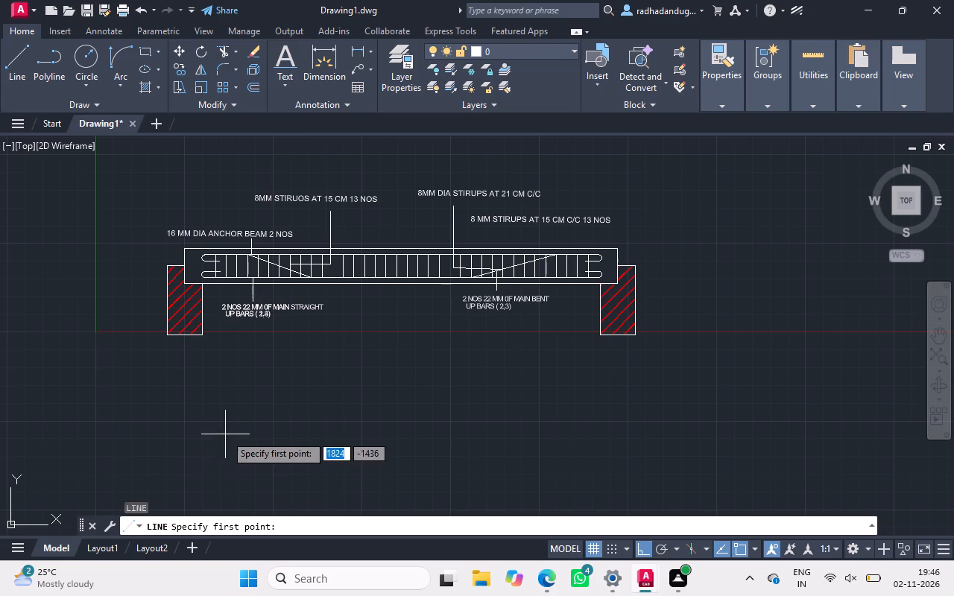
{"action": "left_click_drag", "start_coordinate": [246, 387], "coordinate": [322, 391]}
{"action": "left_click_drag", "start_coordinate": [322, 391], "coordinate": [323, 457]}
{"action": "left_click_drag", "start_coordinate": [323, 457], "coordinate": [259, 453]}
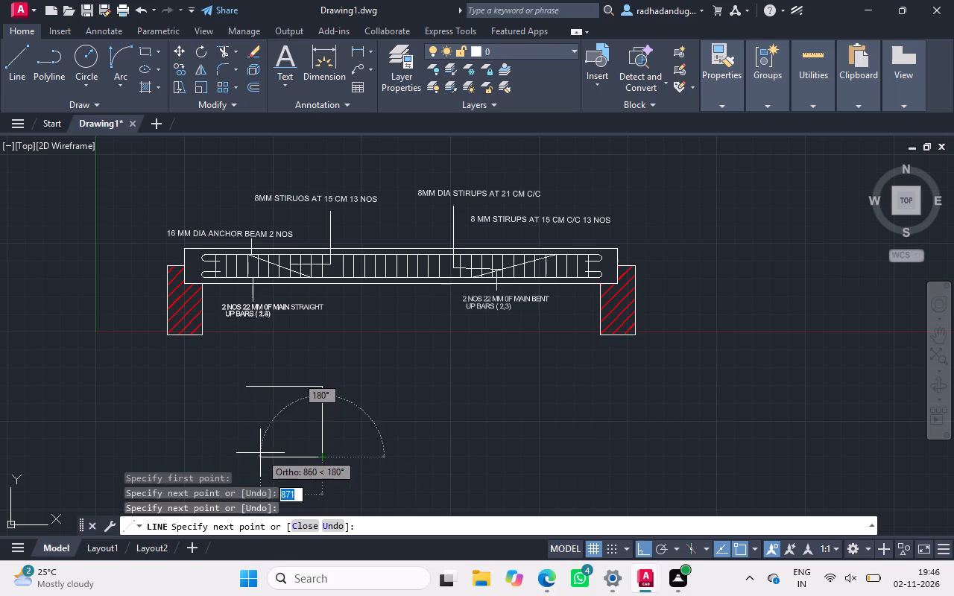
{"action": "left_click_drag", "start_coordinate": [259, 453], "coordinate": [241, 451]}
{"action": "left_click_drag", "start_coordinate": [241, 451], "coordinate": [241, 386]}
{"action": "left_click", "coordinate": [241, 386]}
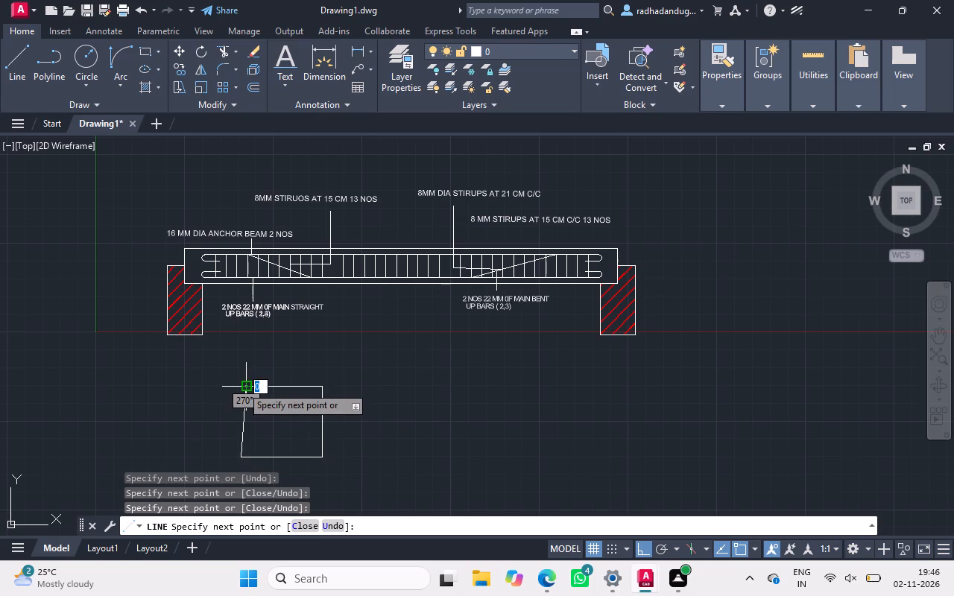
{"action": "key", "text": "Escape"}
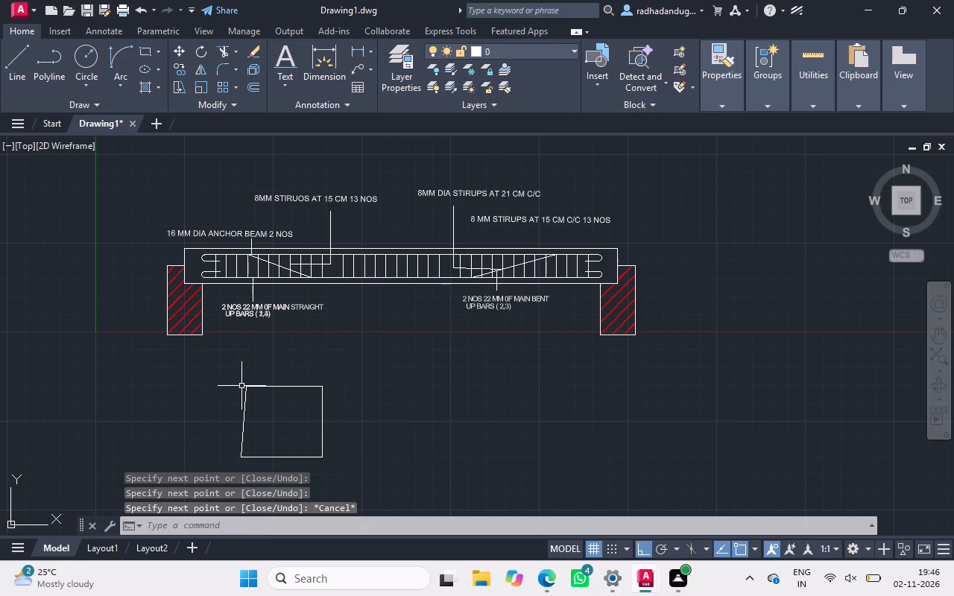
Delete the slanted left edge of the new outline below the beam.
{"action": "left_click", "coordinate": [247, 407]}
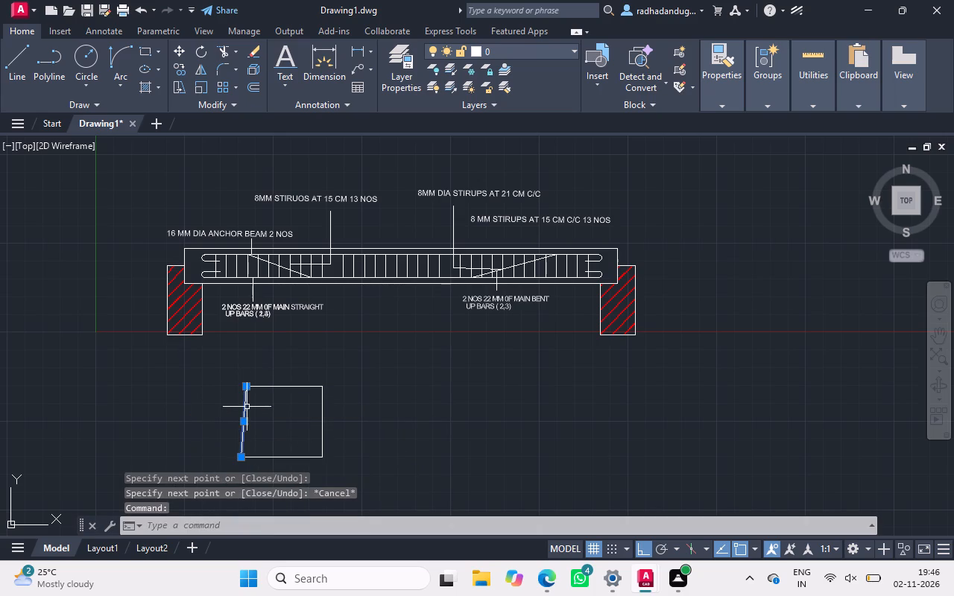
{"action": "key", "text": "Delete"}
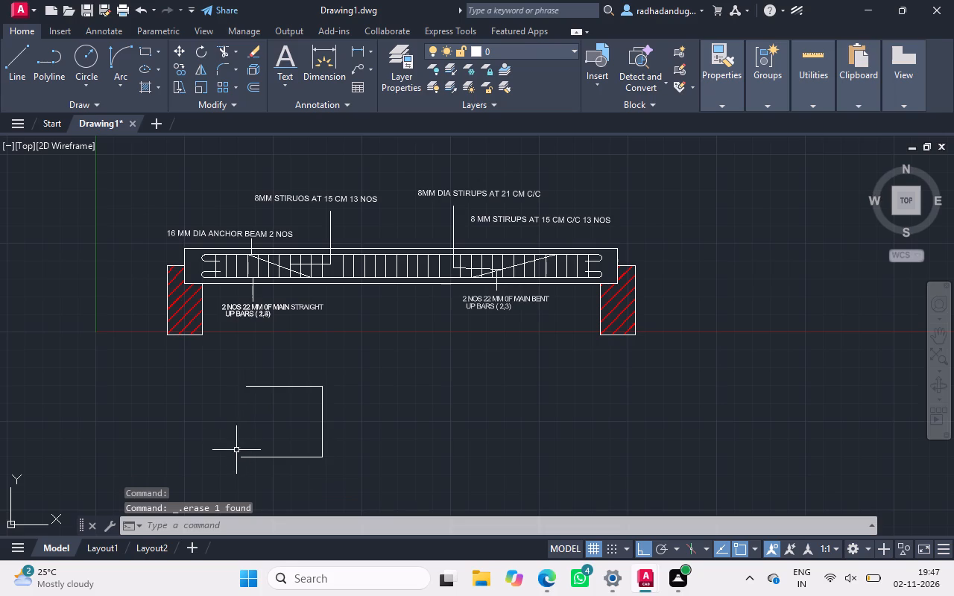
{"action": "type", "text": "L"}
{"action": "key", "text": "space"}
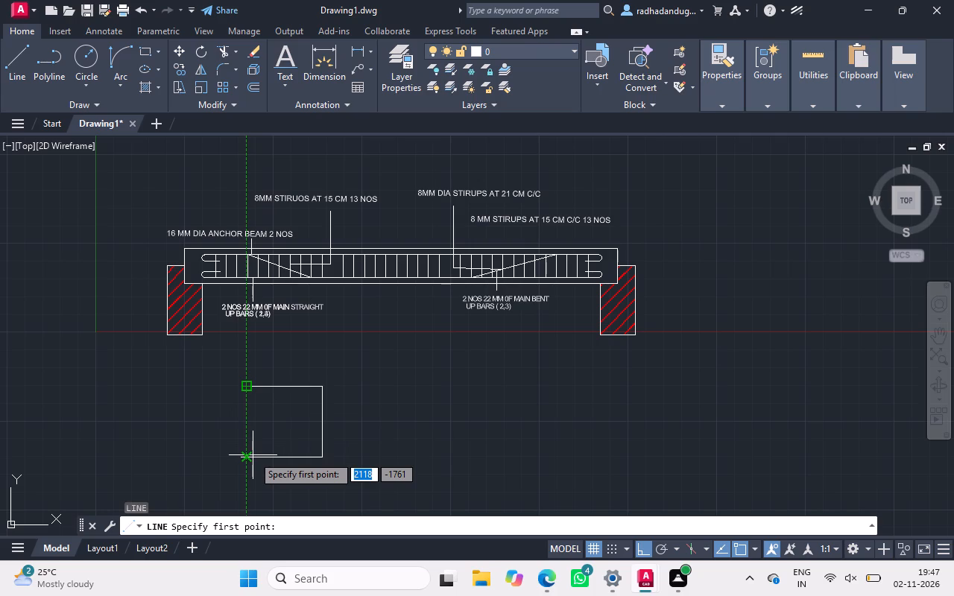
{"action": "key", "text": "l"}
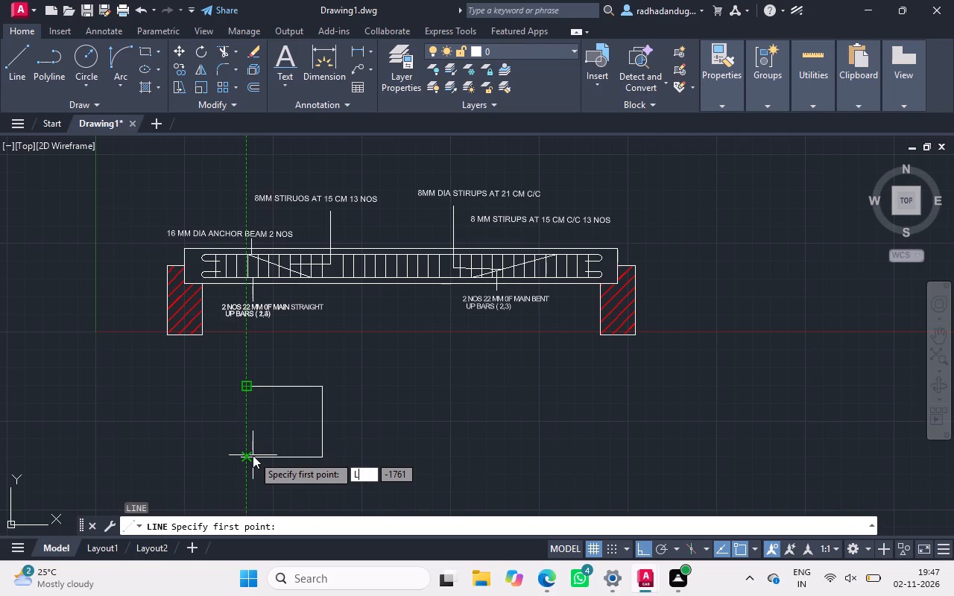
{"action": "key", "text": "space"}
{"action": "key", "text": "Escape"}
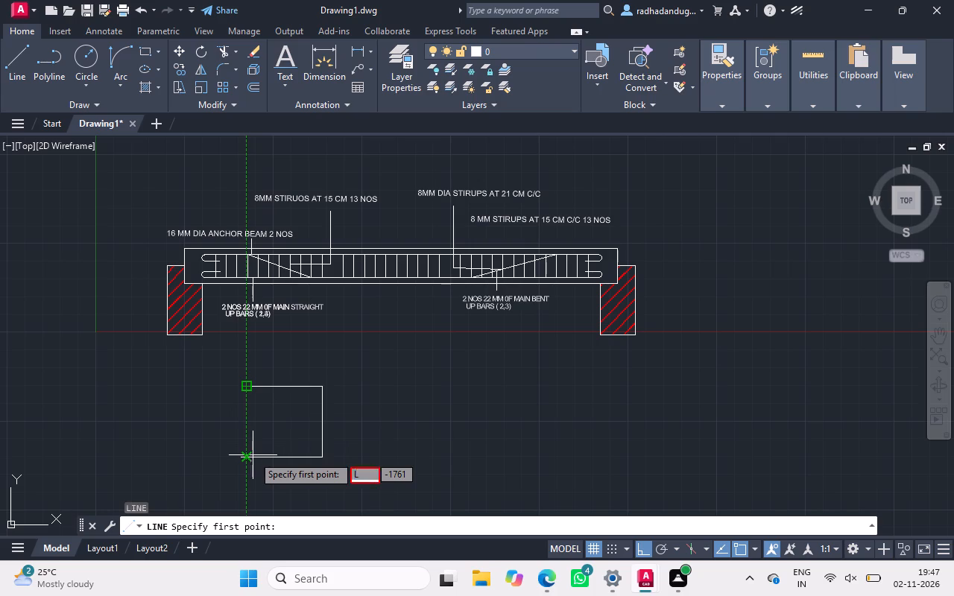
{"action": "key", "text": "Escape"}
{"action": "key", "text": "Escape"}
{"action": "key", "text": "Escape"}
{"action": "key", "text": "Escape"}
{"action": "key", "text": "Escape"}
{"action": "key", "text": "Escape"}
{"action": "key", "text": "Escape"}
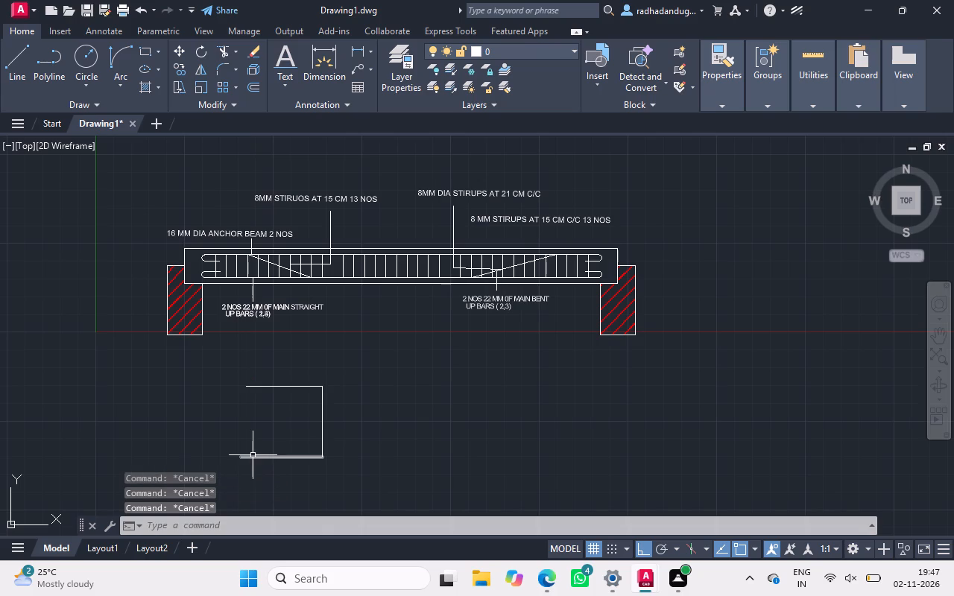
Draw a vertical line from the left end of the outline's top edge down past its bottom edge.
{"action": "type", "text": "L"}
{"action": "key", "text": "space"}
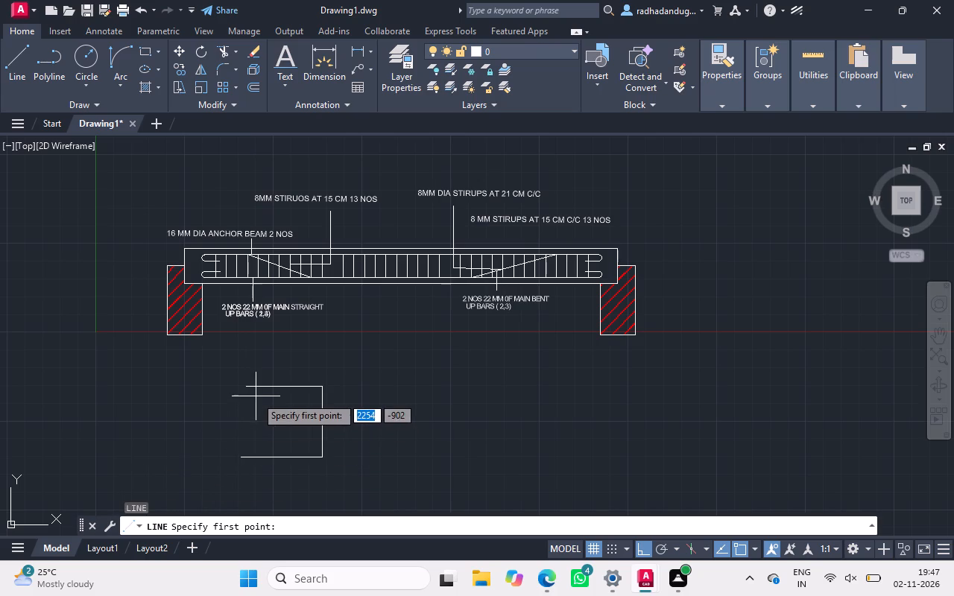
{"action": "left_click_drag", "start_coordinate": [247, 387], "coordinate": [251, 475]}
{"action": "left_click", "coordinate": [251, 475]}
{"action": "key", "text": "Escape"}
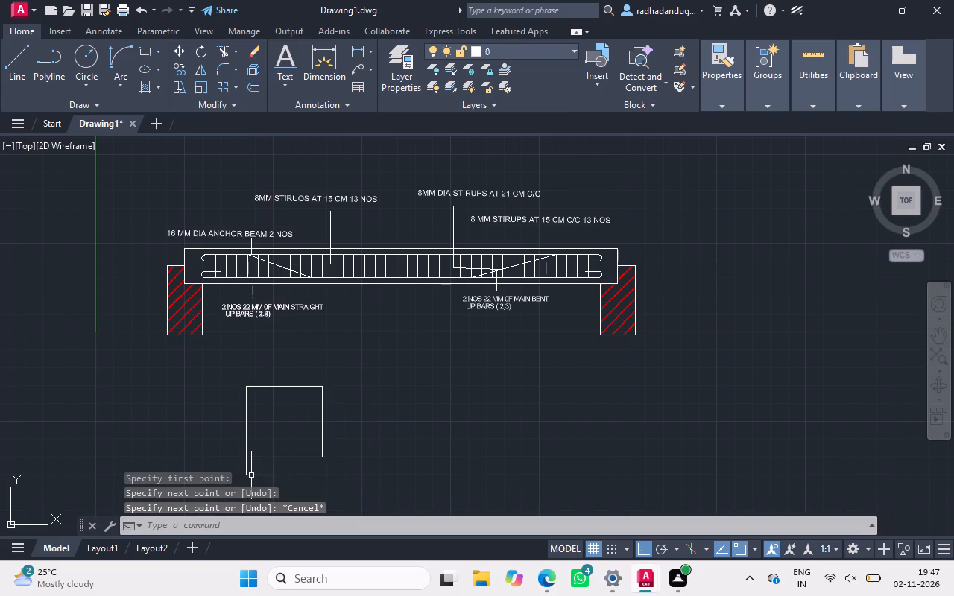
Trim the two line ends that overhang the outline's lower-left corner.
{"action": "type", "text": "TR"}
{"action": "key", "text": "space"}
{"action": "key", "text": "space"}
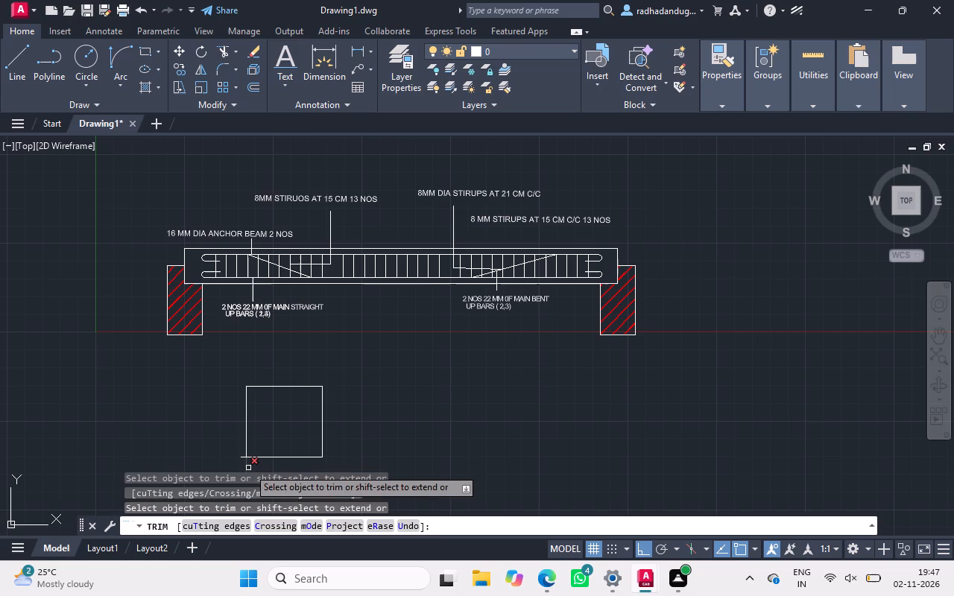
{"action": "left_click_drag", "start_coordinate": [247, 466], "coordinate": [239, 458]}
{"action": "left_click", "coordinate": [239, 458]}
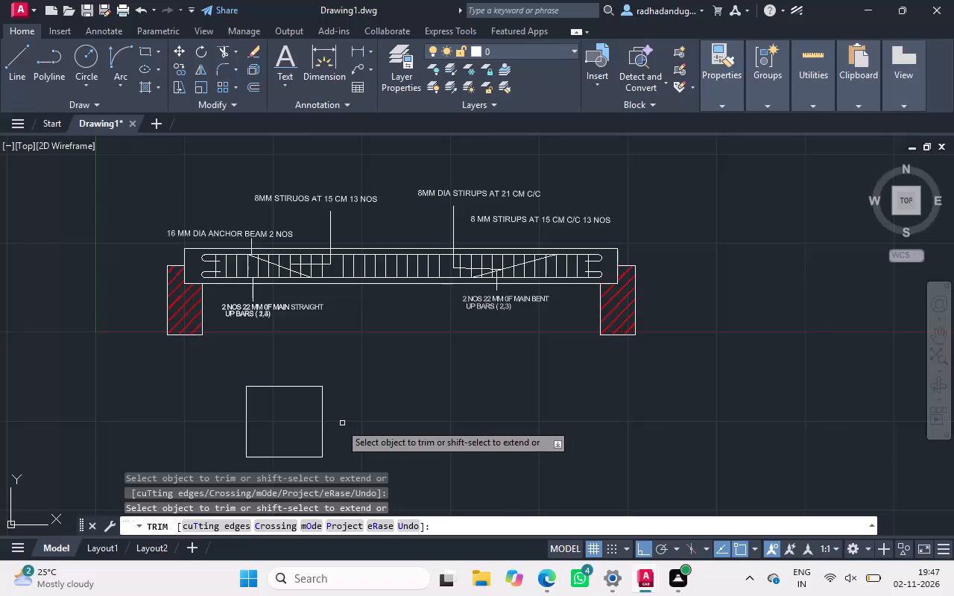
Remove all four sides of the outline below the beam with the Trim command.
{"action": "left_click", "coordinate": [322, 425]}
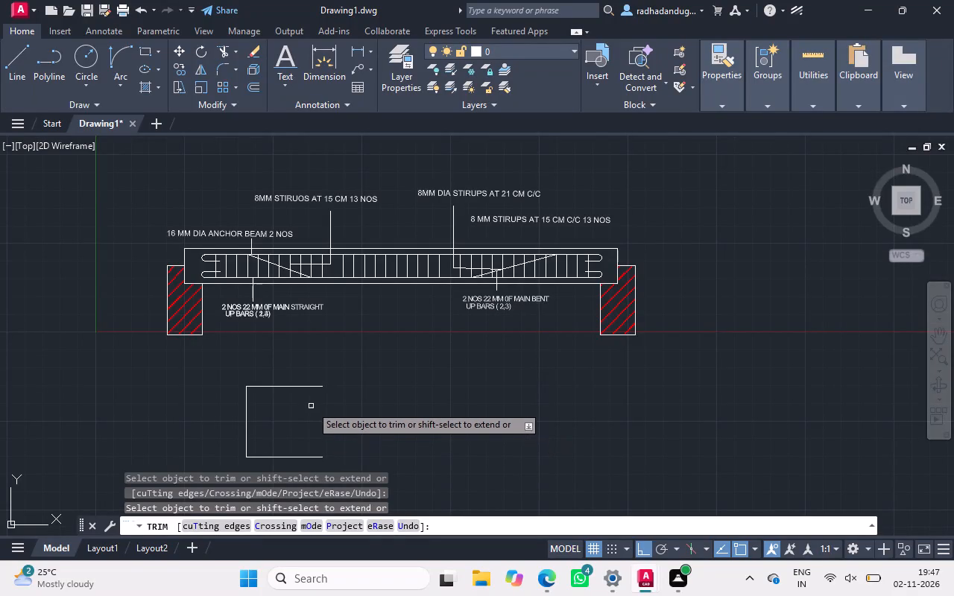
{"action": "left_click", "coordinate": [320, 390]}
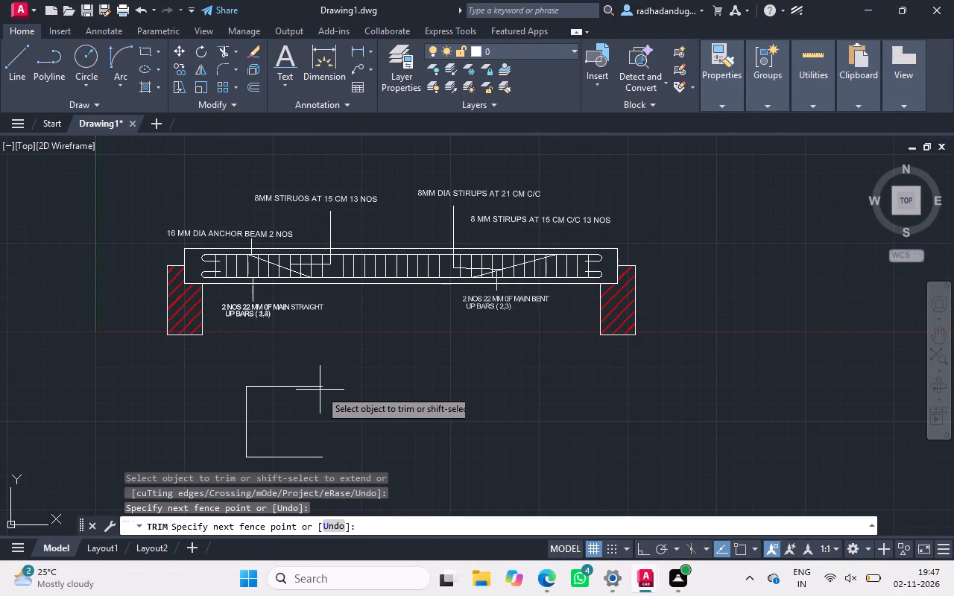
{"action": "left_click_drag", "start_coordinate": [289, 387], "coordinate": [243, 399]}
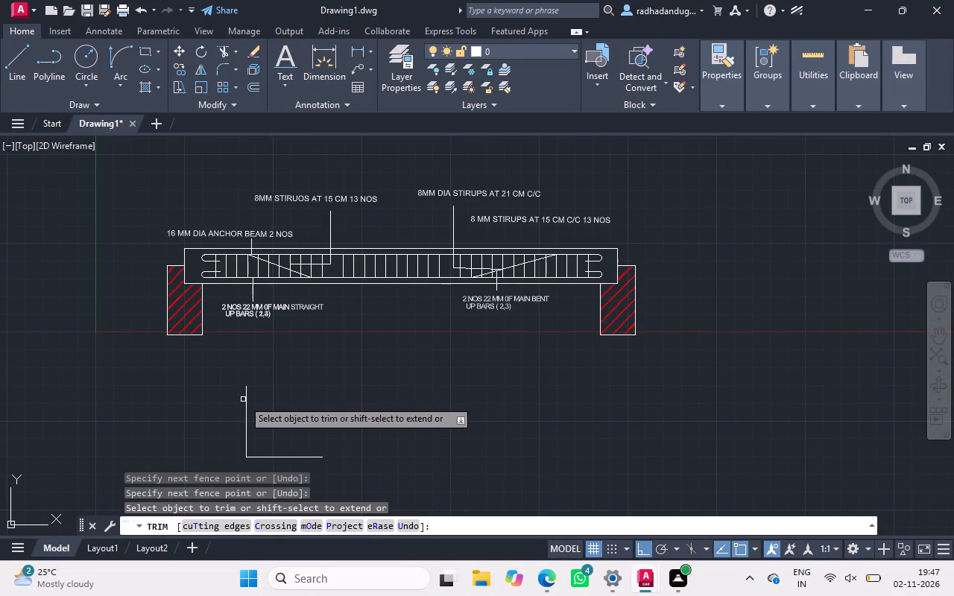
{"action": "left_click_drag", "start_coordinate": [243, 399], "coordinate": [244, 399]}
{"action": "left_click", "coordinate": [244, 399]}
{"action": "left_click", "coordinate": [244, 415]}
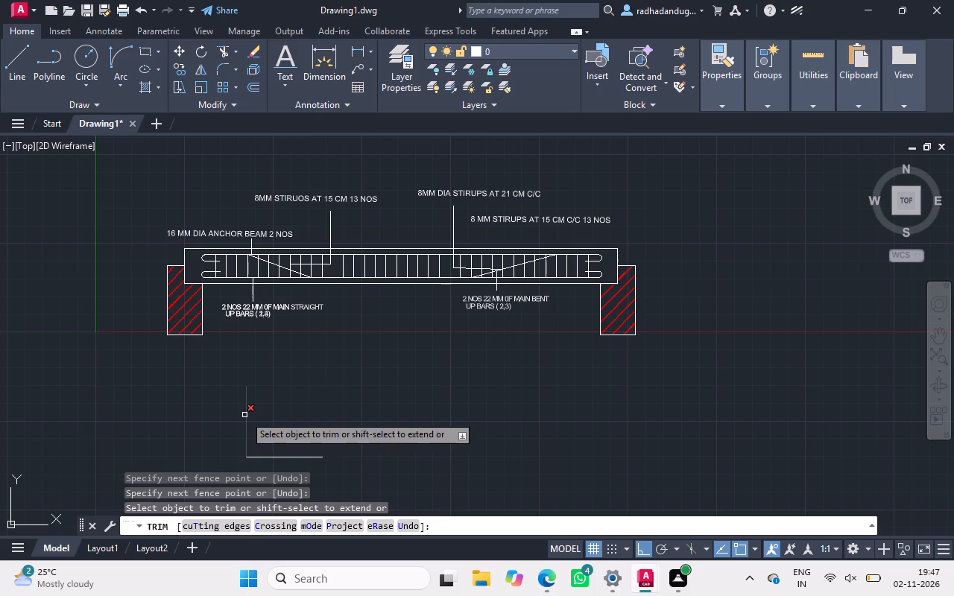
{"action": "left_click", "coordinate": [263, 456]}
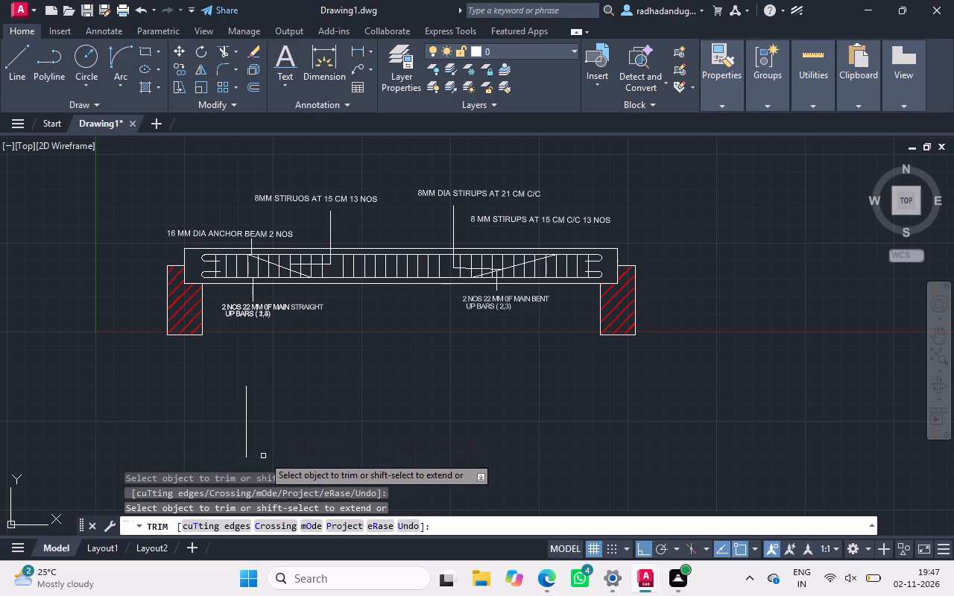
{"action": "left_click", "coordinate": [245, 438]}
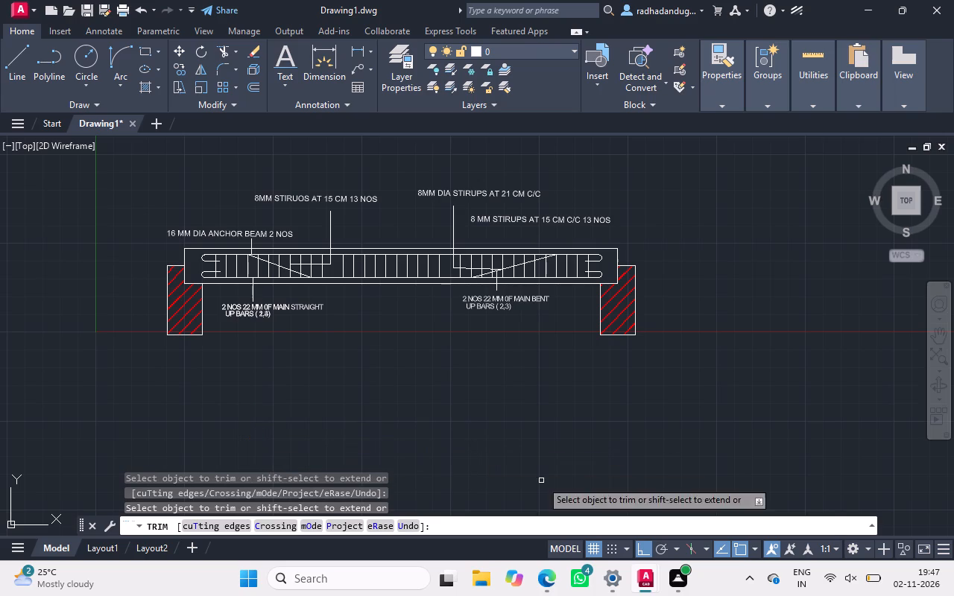
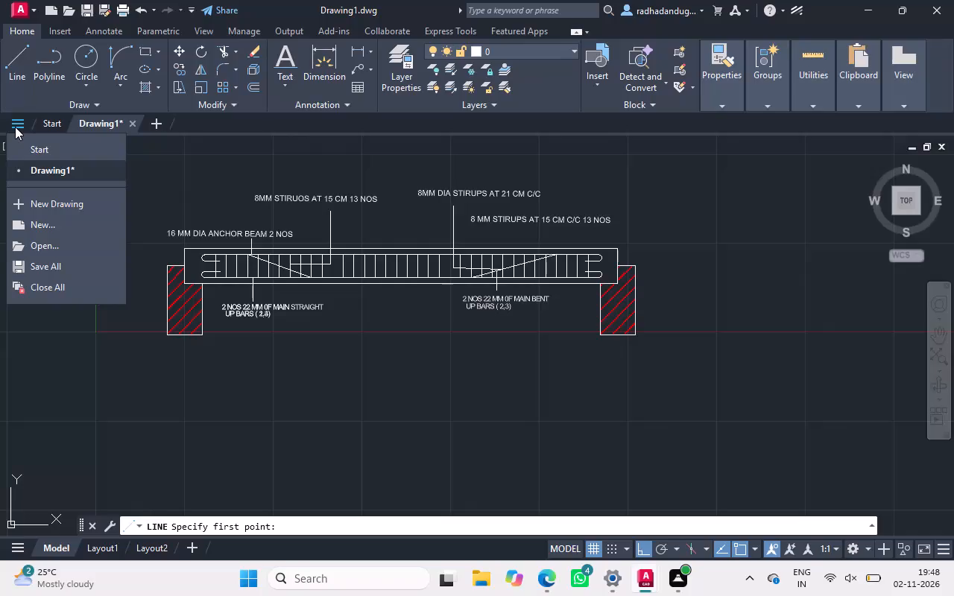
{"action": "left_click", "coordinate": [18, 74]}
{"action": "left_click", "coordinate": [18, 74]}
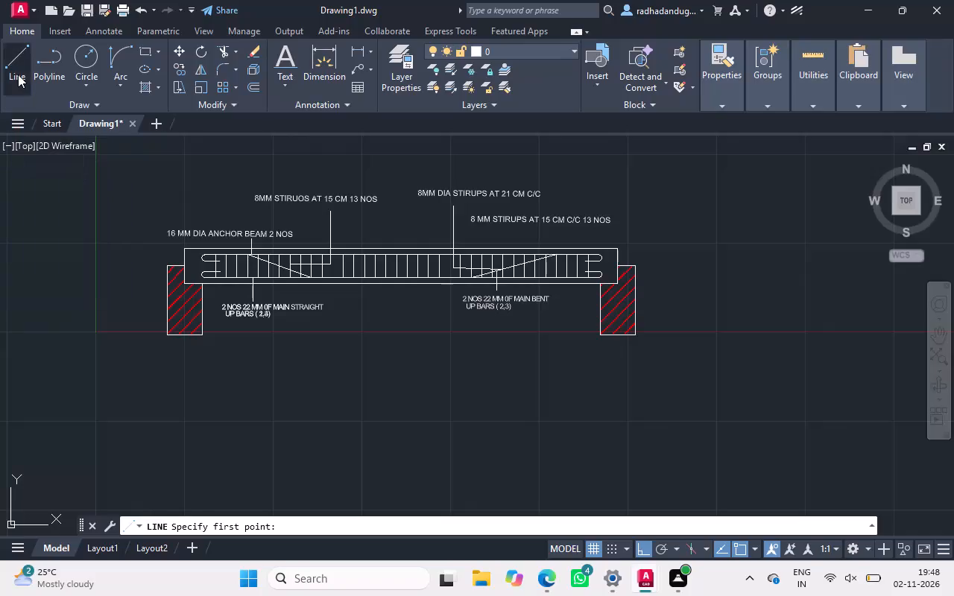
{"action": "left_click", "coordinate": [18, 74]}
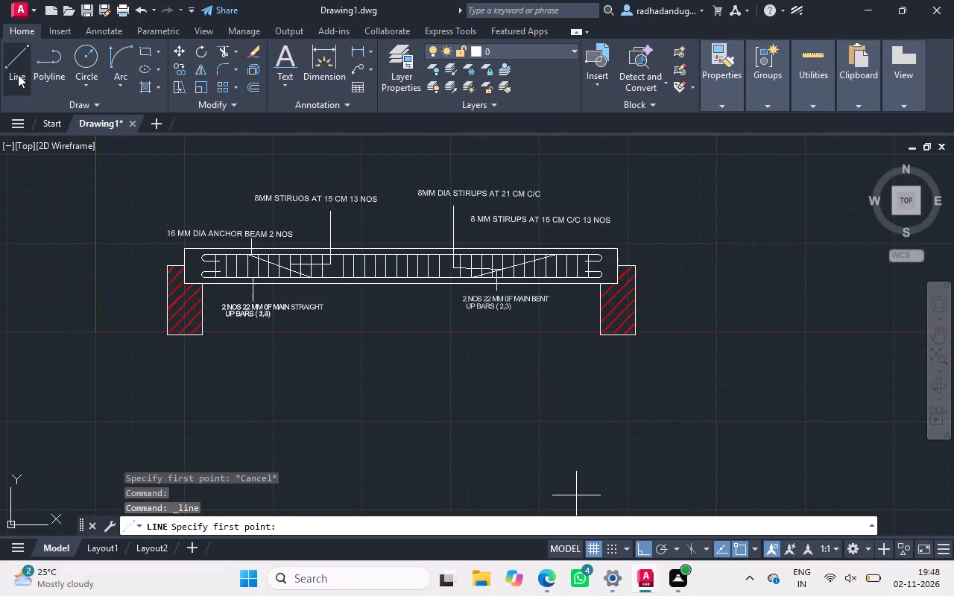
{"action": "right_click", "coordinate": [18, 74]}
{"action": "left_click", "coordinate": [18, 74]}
Draw a rectangle about 986 wide below the beam's left half.
{"action": "left_click", "coordinate": [145, 54]}
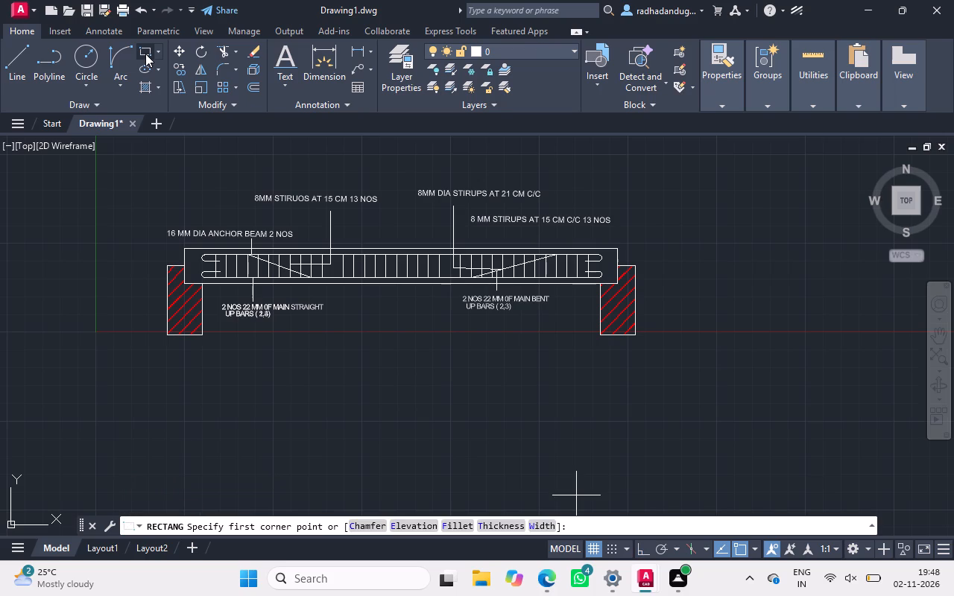
{"action": "left_click", "coordinate": [145, 54]}
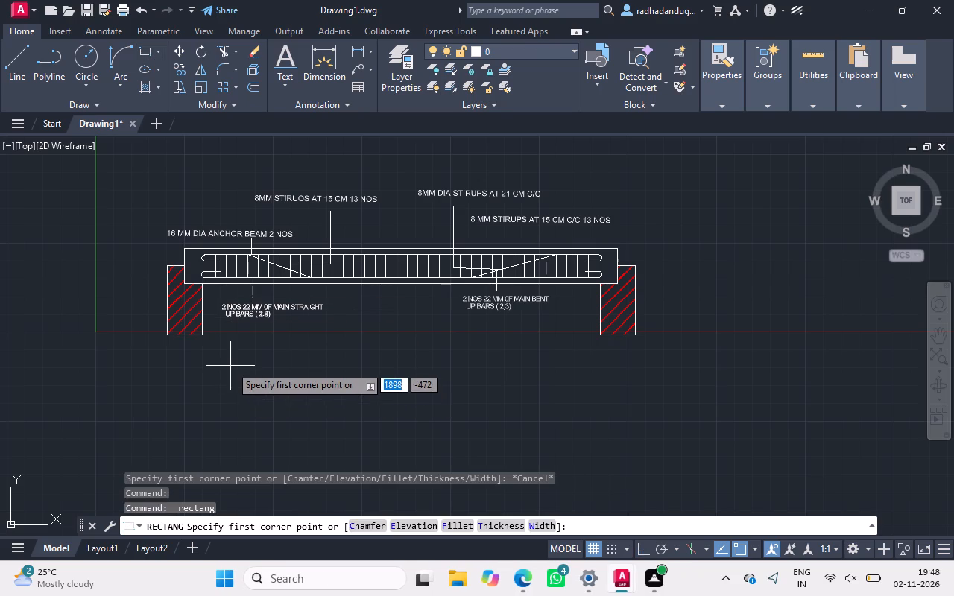
{"action": "left_click_drag", "start_coordinate": [230, 366], "coordinate": [300, 425]}
{"action": "left_click", "coordinate": [300, 425]}
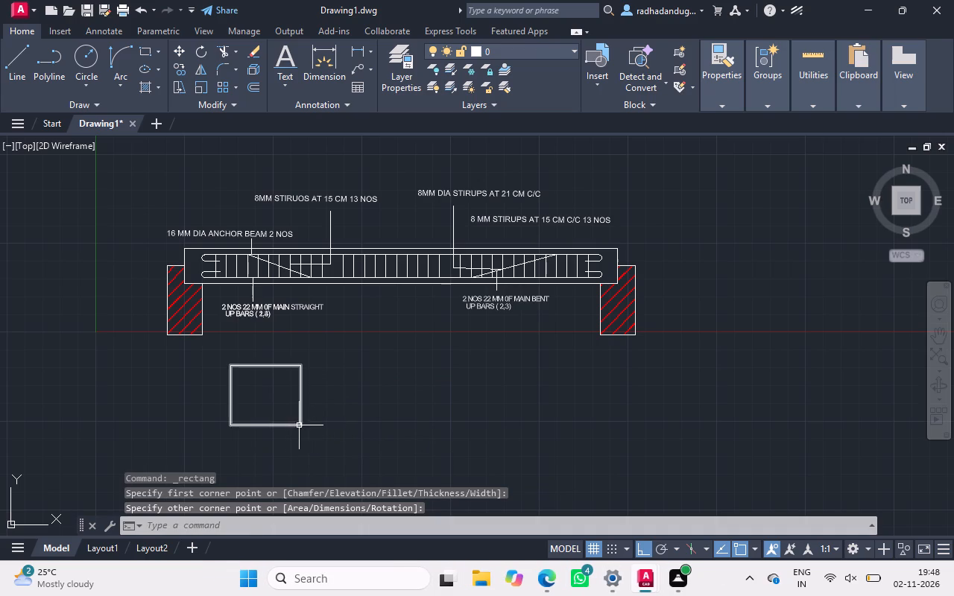
Copy the rectangle horizontally, placing the copy below the beam's right half.
{"action": "left_click", "coordinate": [300, 424]}
{"action": "right_click", "coordinate": [300, 424]}
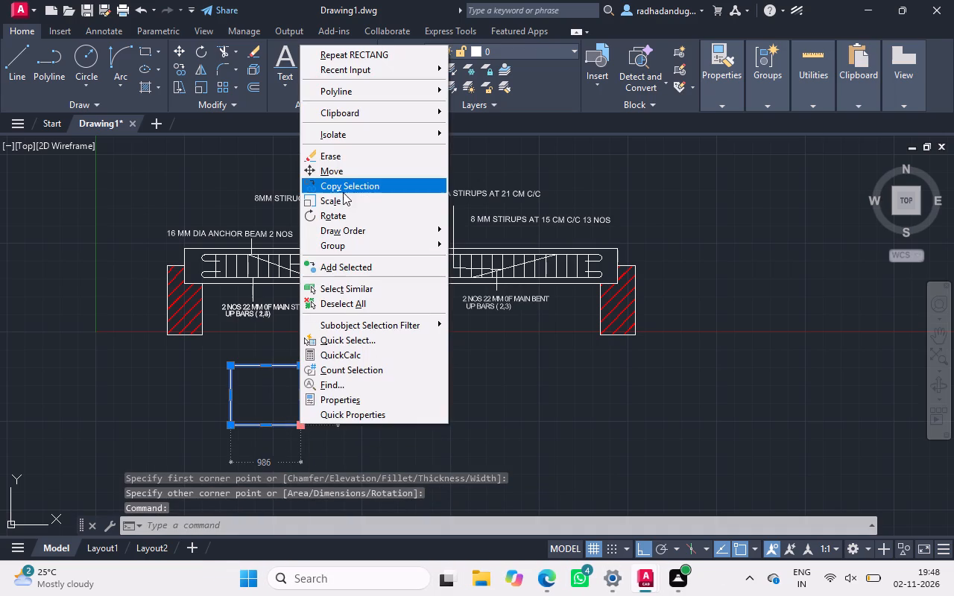
{"action": "left_click", "coordinate": [356, 186]}
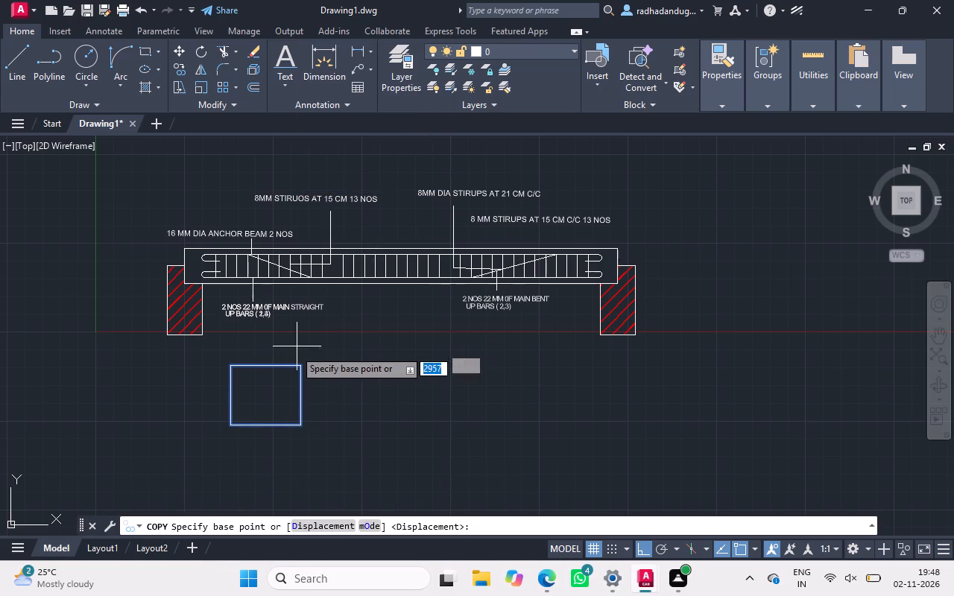
{"action": "left_click_drag", "start_coordinate": [272, 374], "coordinate": [412, 366]}
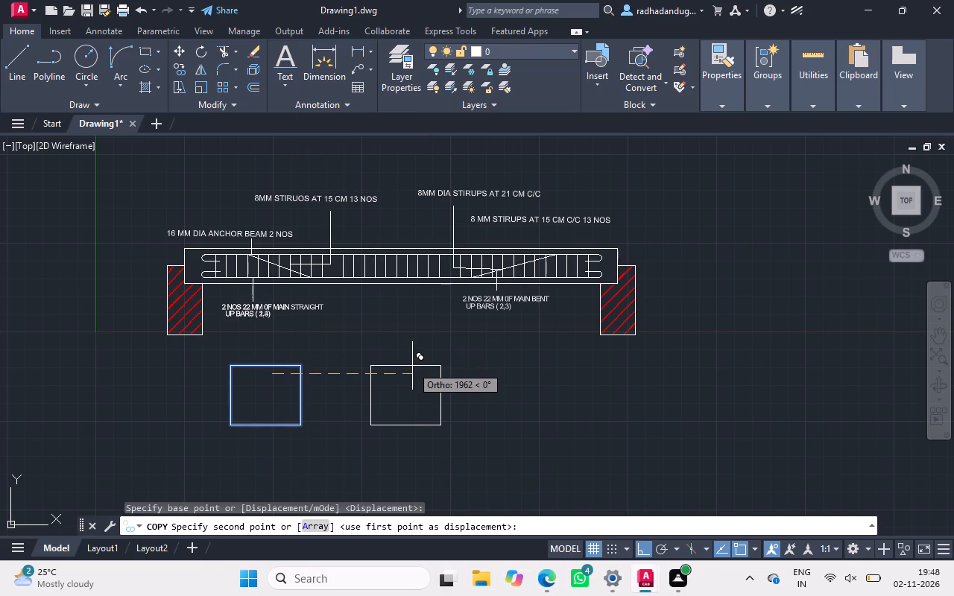
{"action": "left_click_drag", "start_coordinate": [412, 366], "coordinate": [500, 361]}
{"action": "left_click", "coordinate": [500, 361]}
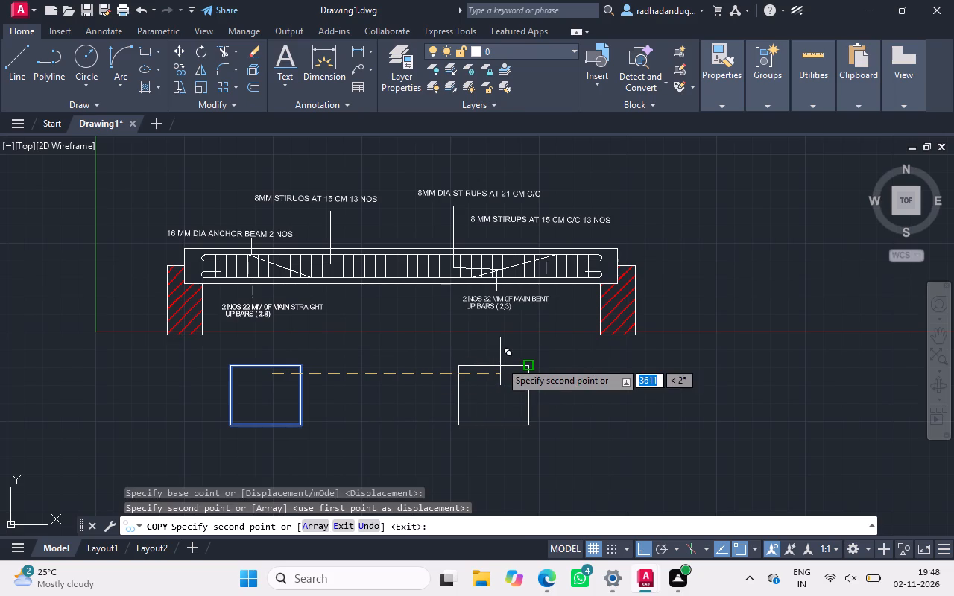
{"action": "key", "text": "Escape"}
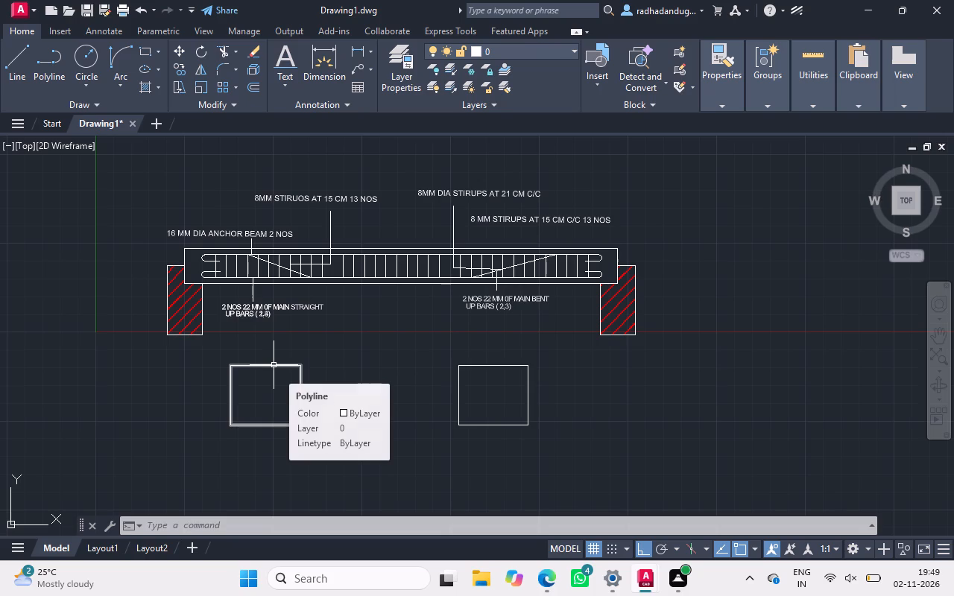
Duplicate the left rectangle through the clipboard, placing it over the original at its lower-left corner.
{"action": "left_click", "coordinate": [274, 365]}
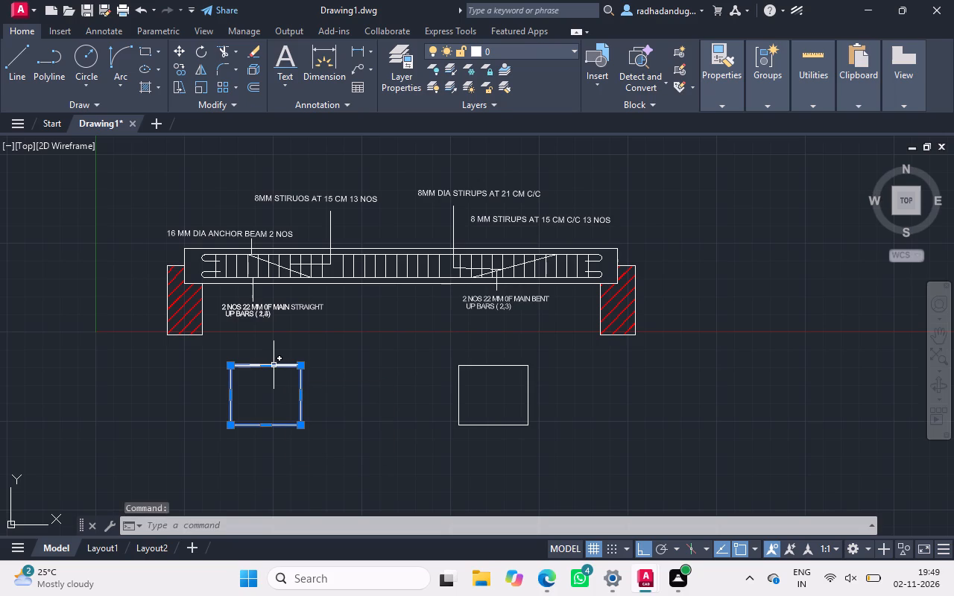
{"action": "key", "text": "ctrl+c"}
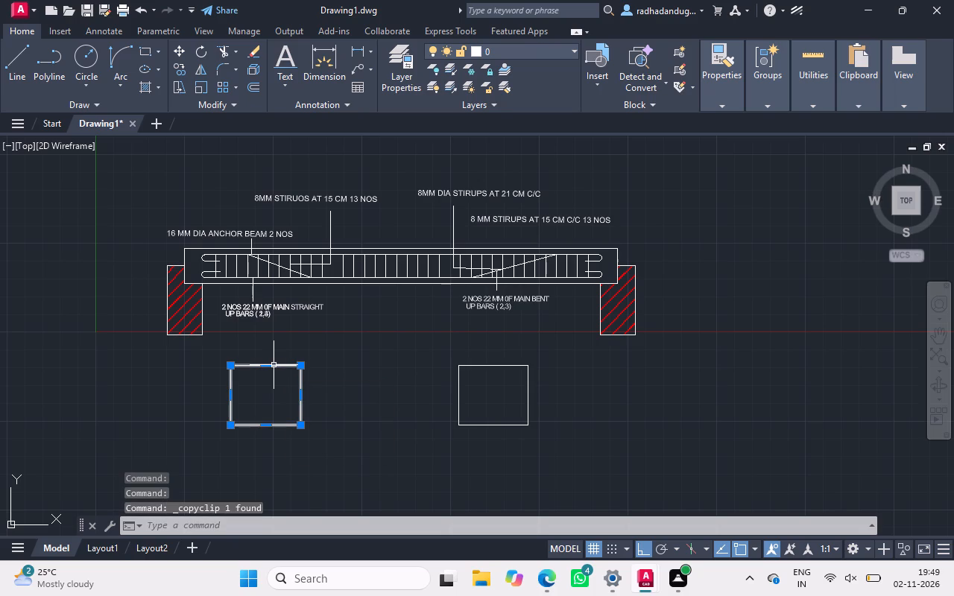
{"action": "left_click", "coordinate": [274, 365]}
{"action": "key", "text": "Escape"}
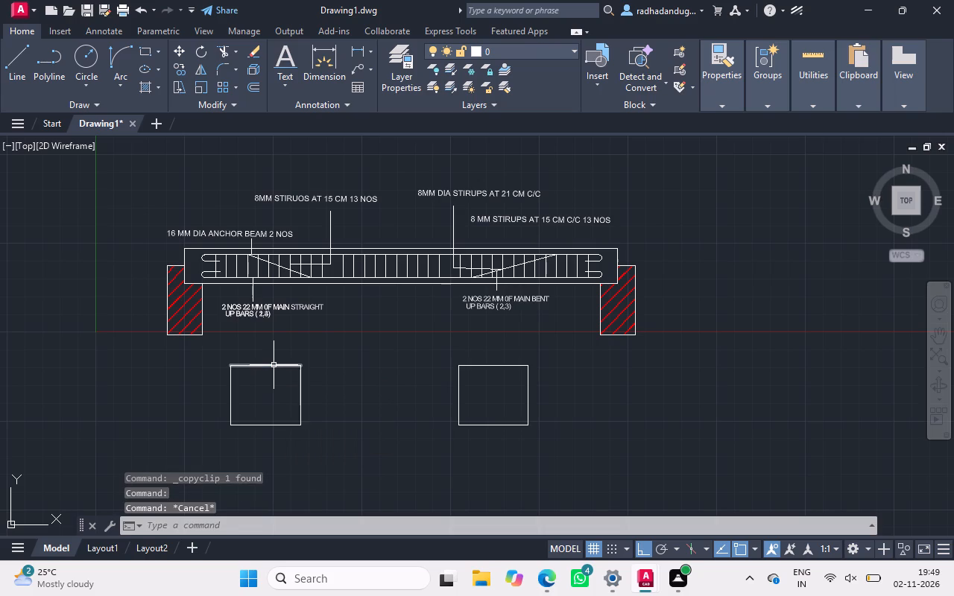
{"action": "key", "text": "ctrl+v"}
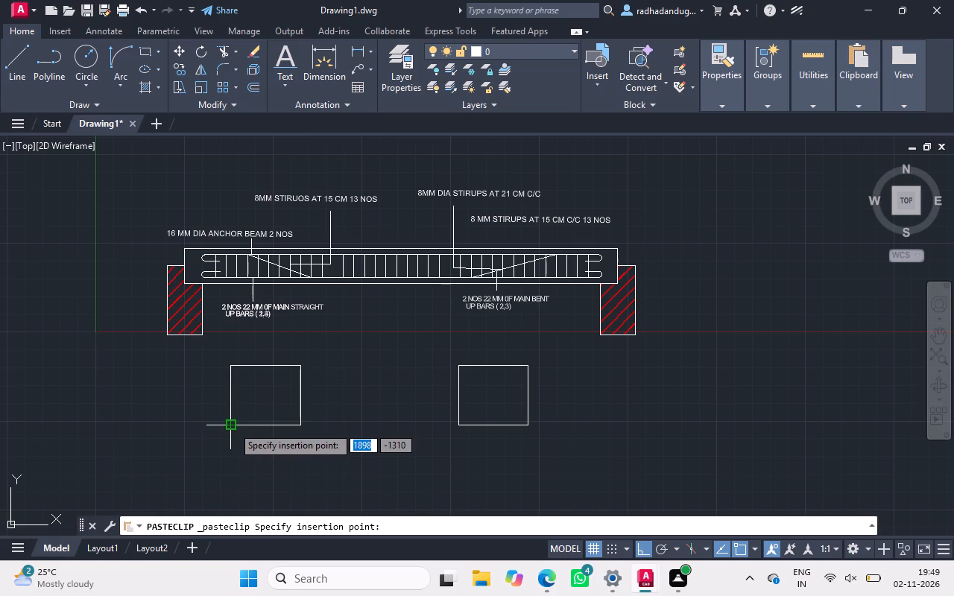
{"action": "left_click", "coordinate": [233, 426]}
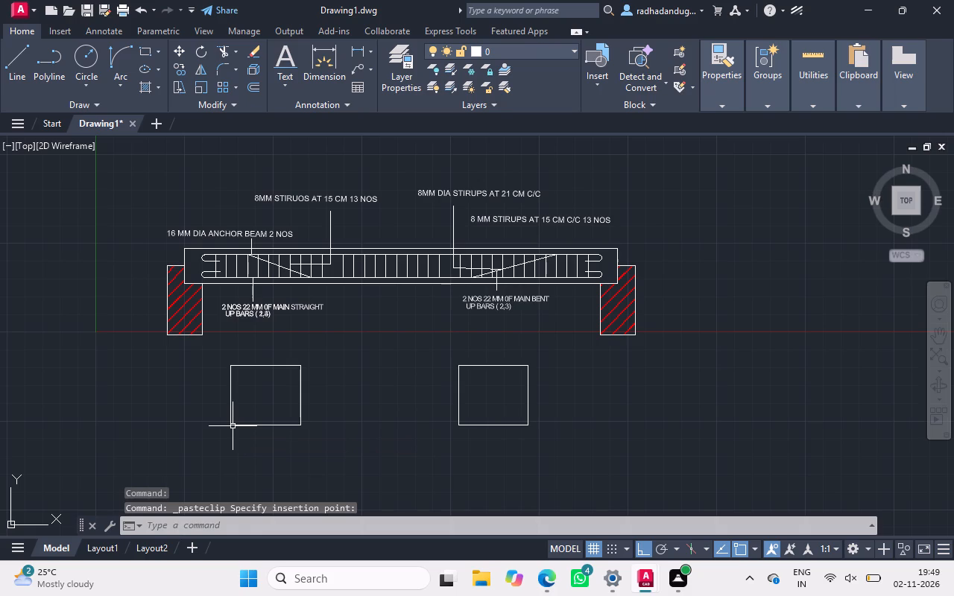
Scale the duplicate left rectangle down from its upper-left corner to about 881 by 749.
{"action": "left_click", "coordinate": [233, 426]}
{"action": "right_click", "coordinate": [233, 426]}
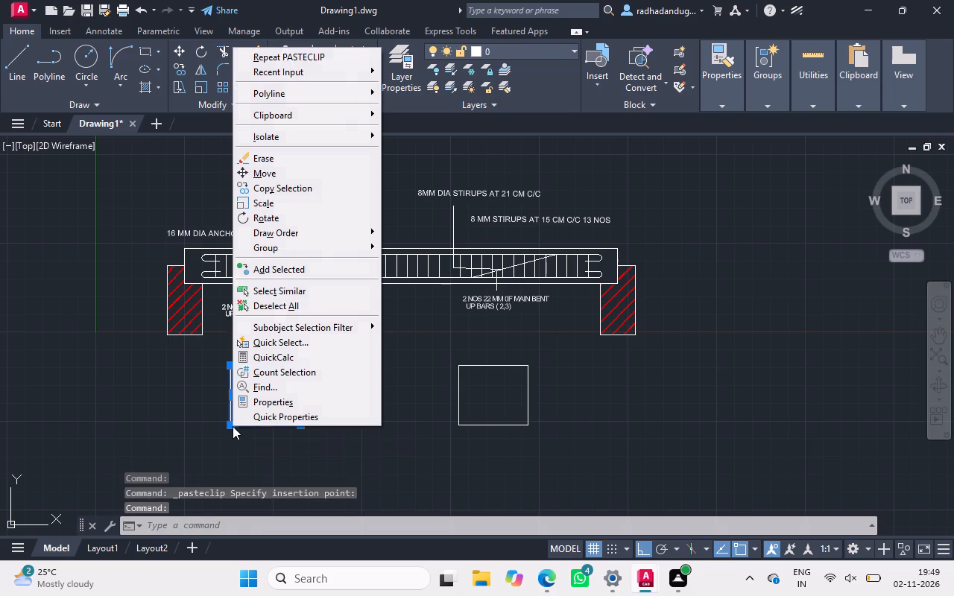
{"action": "left_click", "coordinate": [279, 209]}
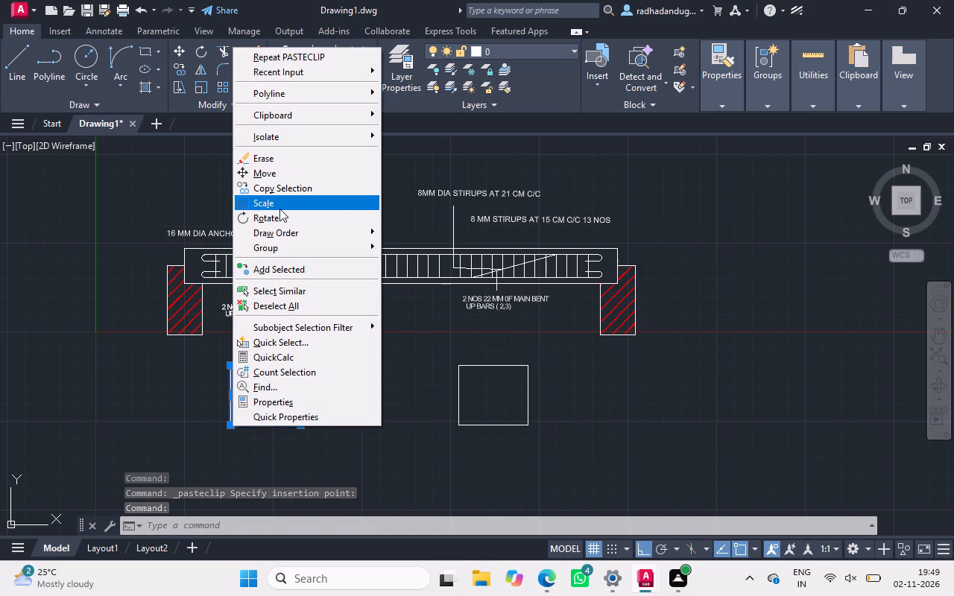
{"action": "left_click_drag", "start_coordinate": [230, 366], "coordinate": [261, 392]}
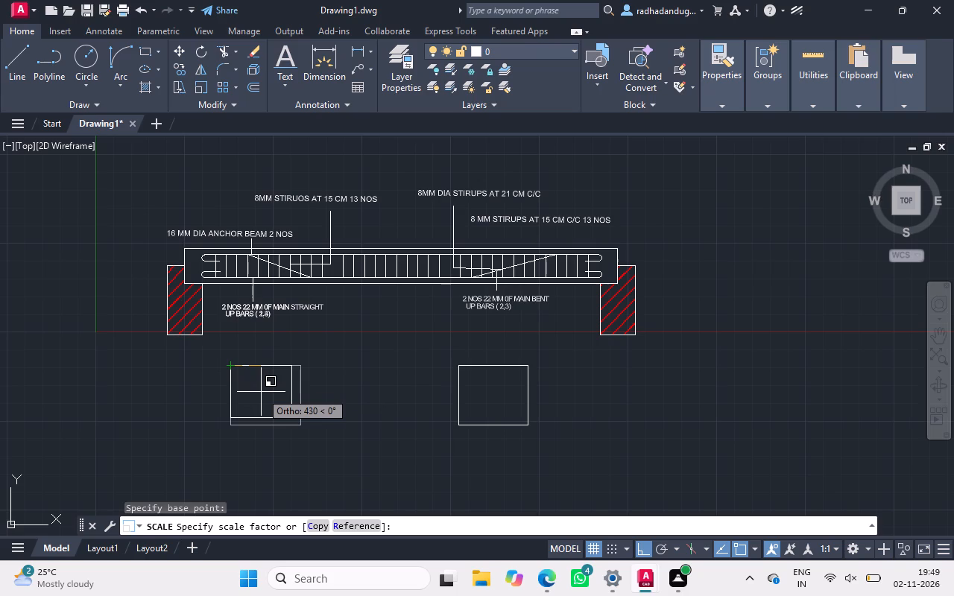
{"action": "left_click_drag", "start_coordinate": [261, 392], "coordinate": [254, 390]}
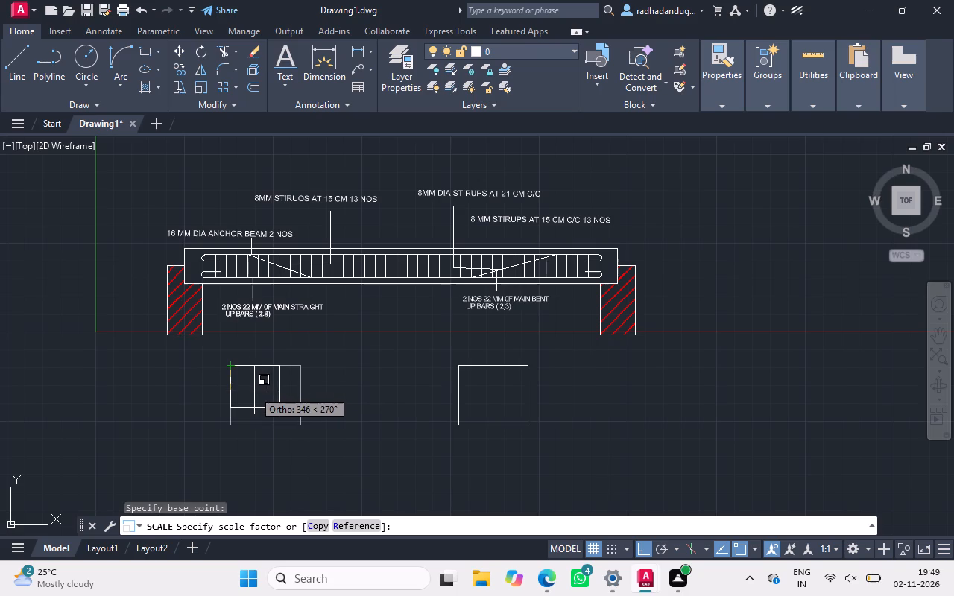
{"action": "left_click_drag", "start_coordinate": [254, 390], "coordinate": [262, 394]}
{"action": "left_click", "coordinate": [262, 394]}
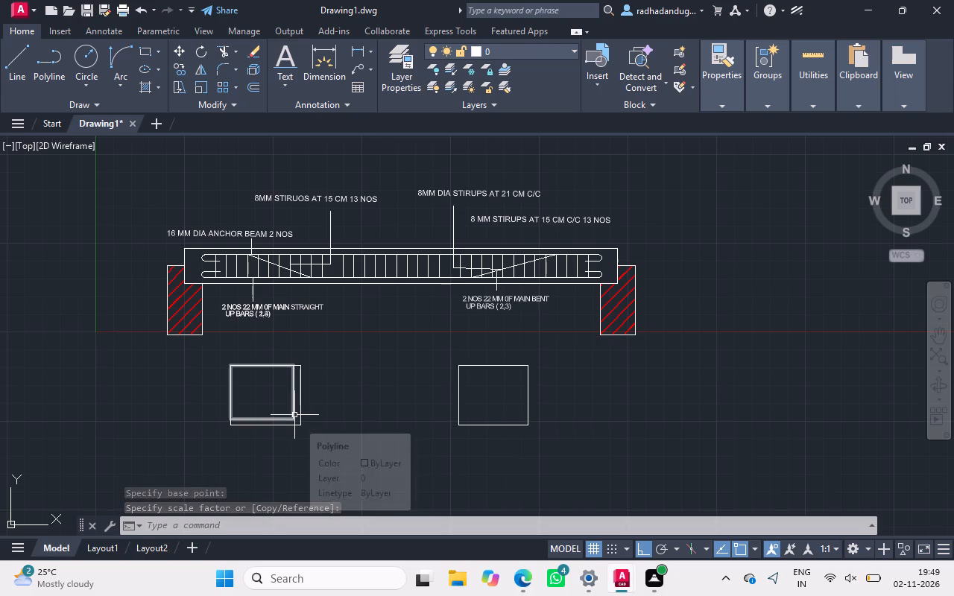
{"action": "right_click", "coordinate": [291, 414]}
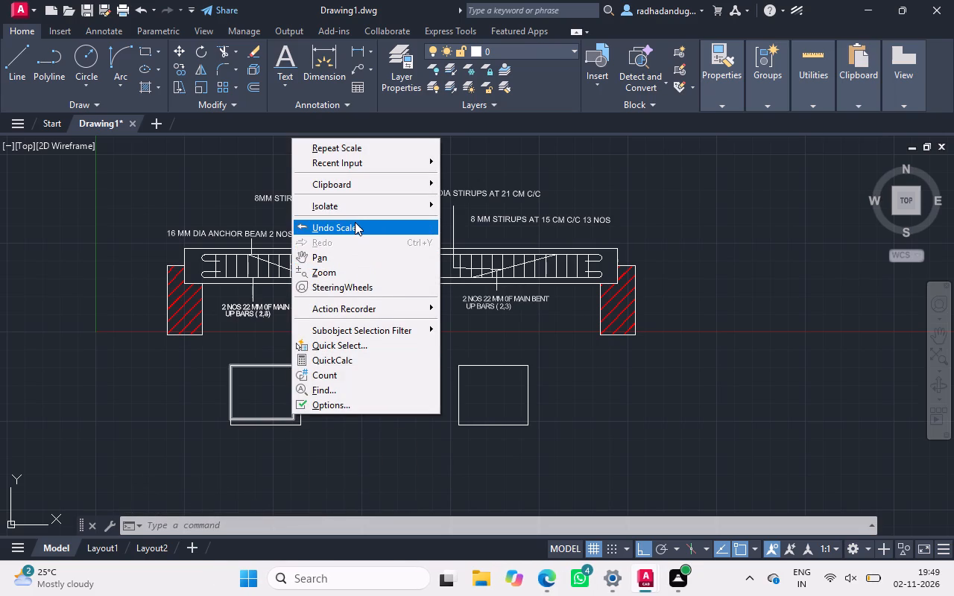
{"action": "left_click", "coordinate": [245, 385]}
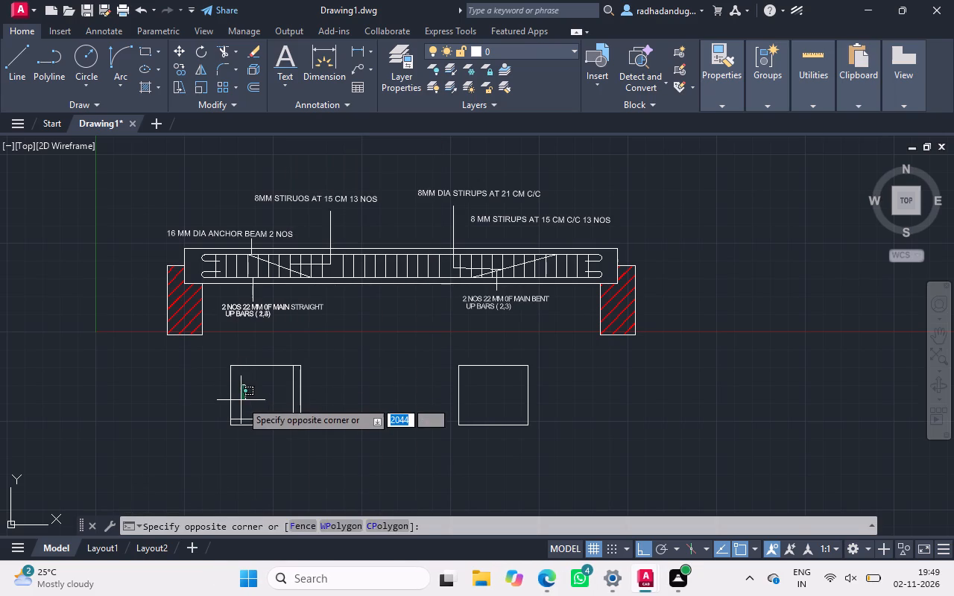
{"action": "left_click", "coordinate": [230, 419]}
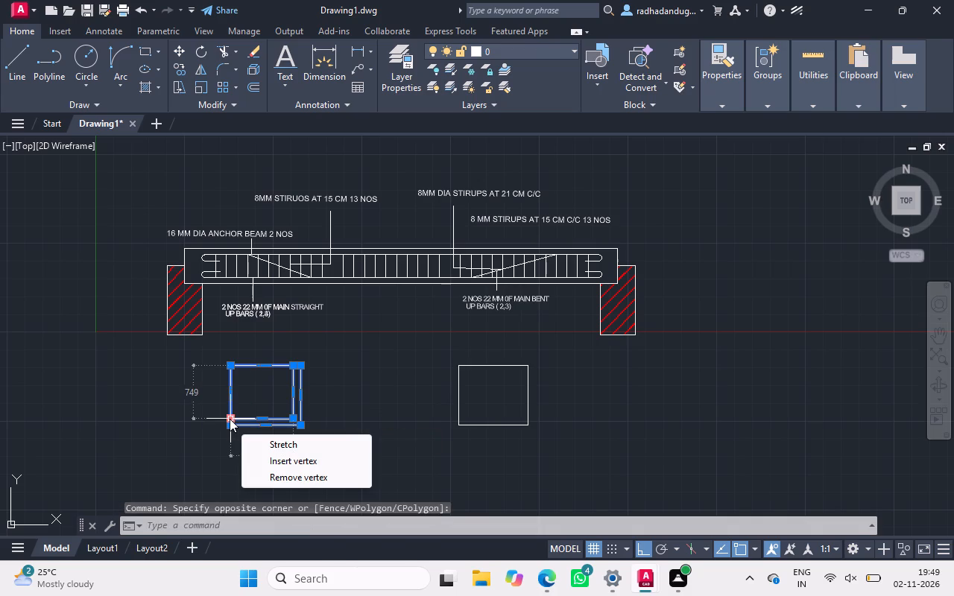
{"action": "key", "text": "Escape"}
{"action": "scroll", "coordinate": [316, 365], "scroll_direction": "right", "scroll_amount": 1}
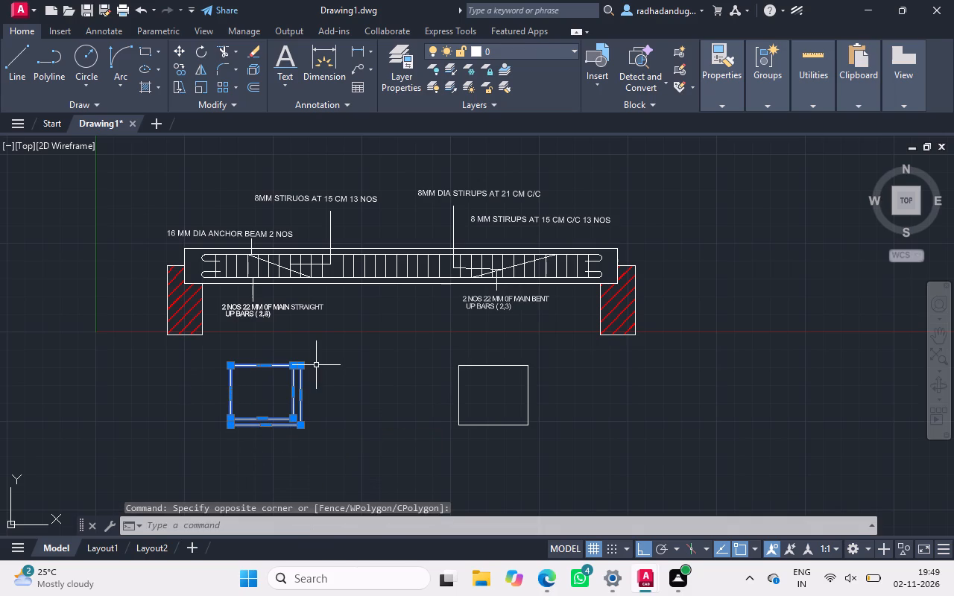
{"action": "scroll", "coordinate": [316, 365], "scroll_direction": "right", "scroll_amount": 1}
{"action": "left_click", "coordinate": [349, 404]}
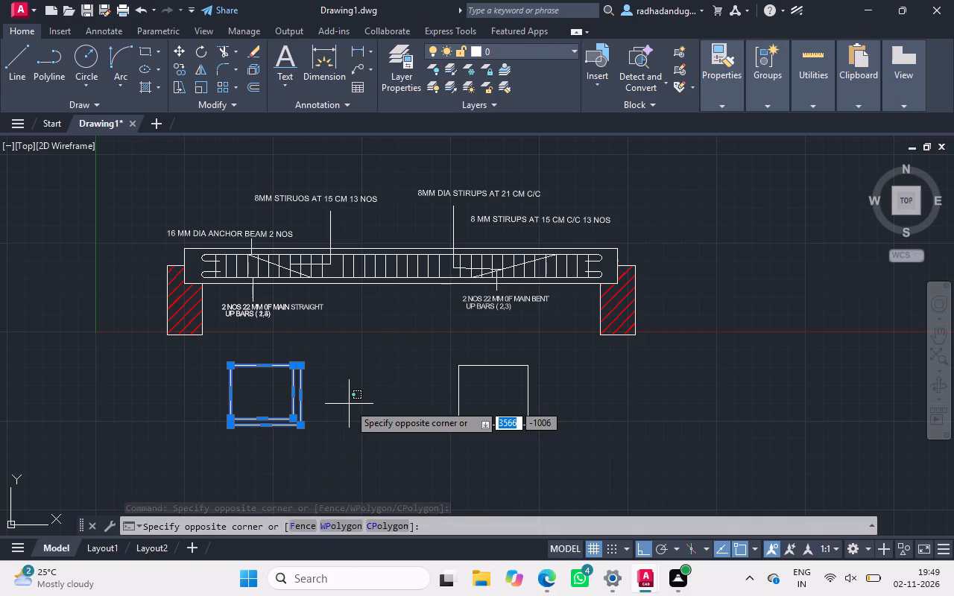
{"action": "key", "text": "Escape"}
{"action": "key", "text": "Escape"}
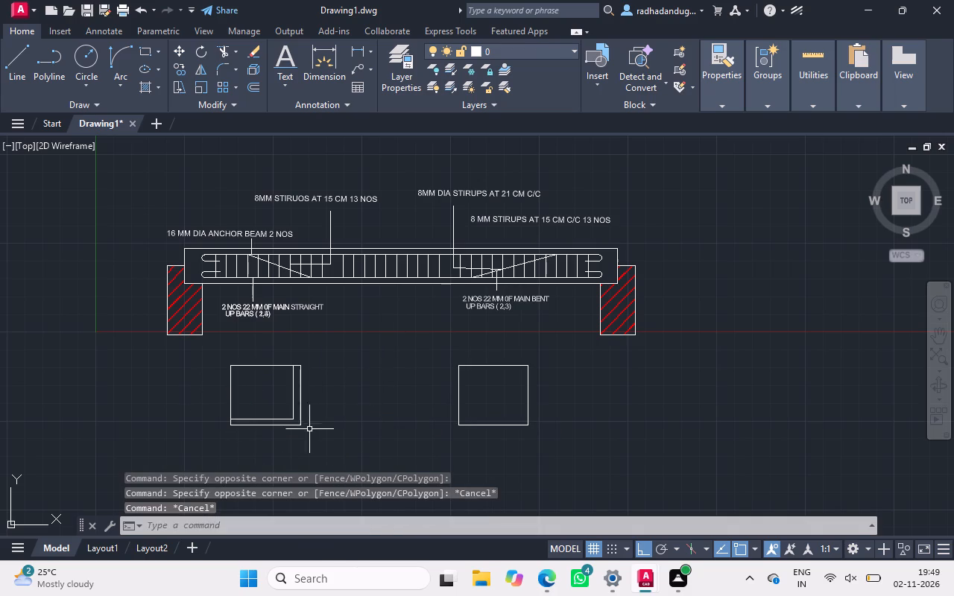
Move the smaller rectangle horizontally out of the left rectangle into the gap between the two larger rectangles.
{"action": "left_click", "coordinate": [291, 417]}
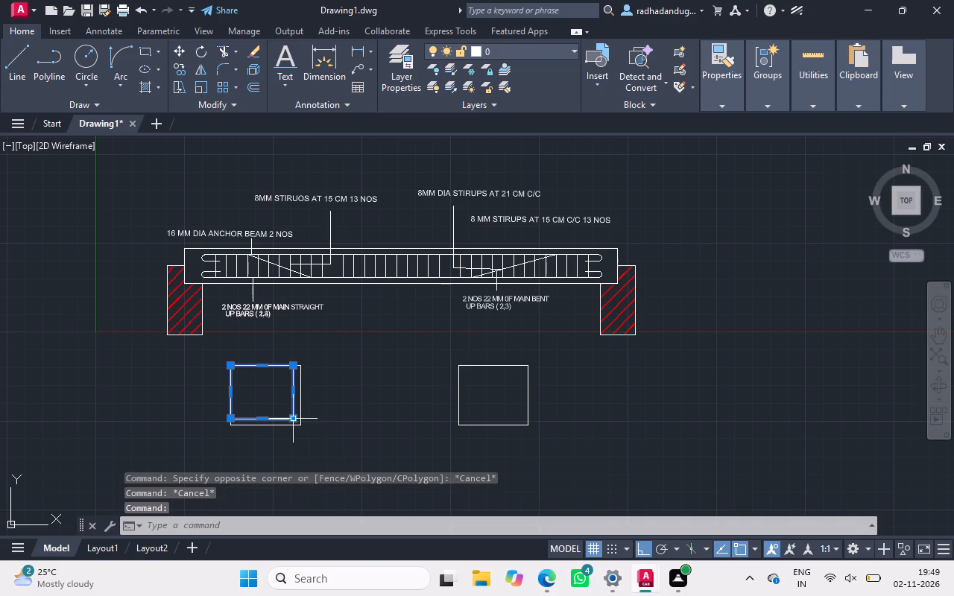
{"action": "right_click", "coordinate": [291, 417]}
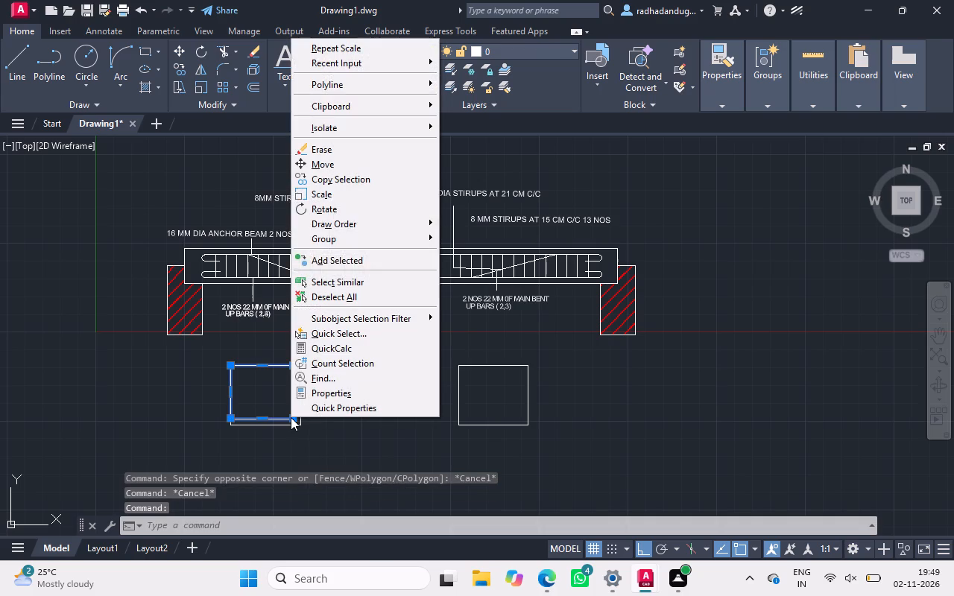
{"action": "left_click", "coordinate": [364, 167]}
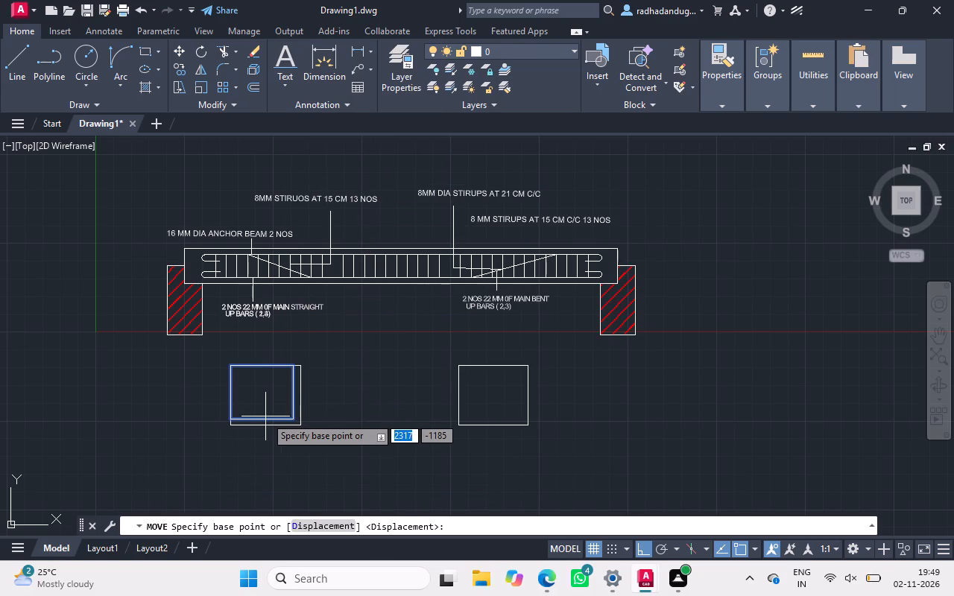
{"action": "left_click_drag", "start_coordinate": [275, 416], "coordinate": [395, 463]}
{"action": "left_click_drag", "start_coordinate": [395, 463], "coordinate": [346, 424]}
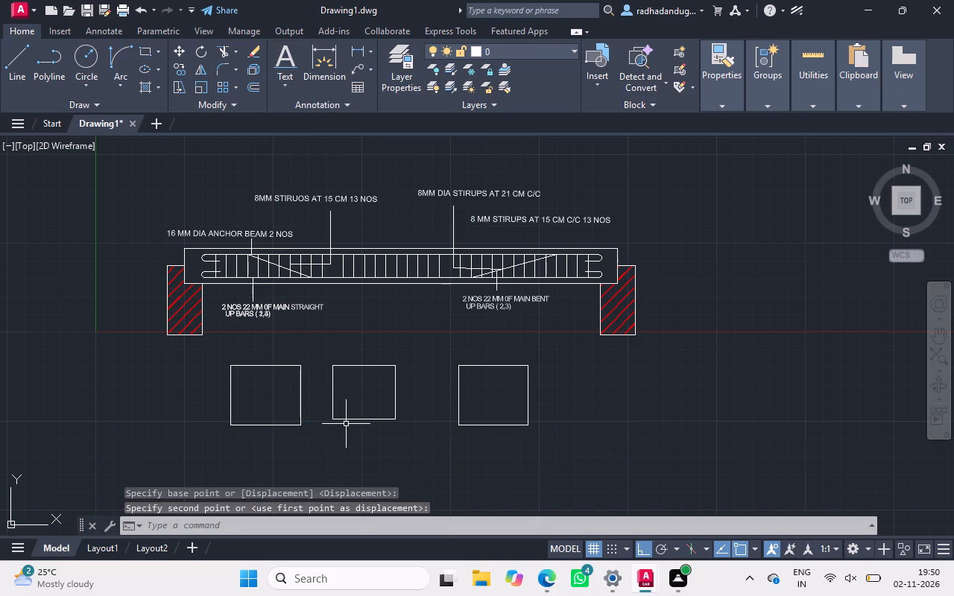
Scale the middle rectangle down slightly from its upper-left corner.
{"action": "left_click_drag", "start_coordinate": [346, 424], "coordinate": [336, 418]}
{"action": "left_click", "coordinate": [336, 418]}
{"action": "right_click", "coordinate": [336, 418]}
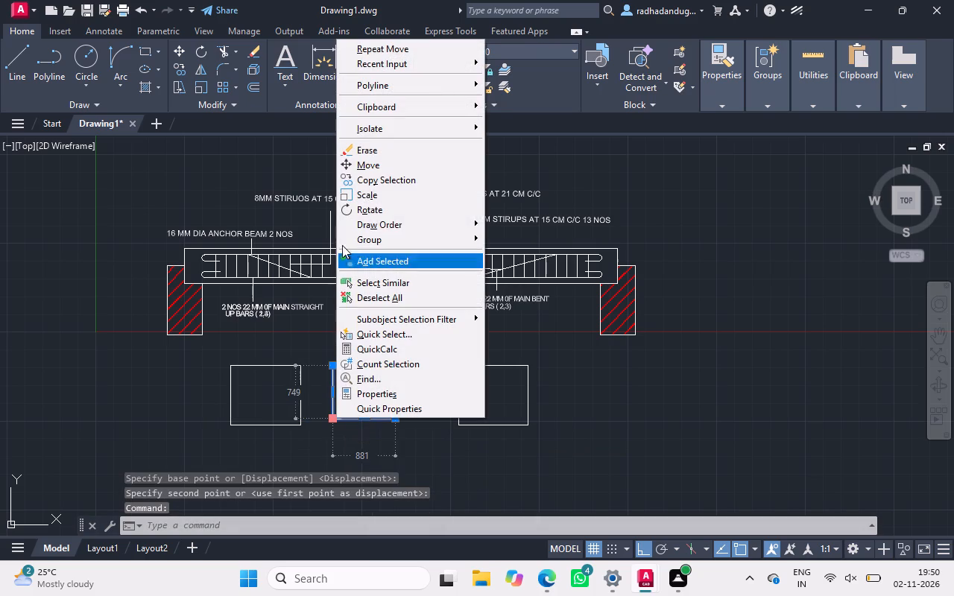
{"action": "left_click", "coordinate": [392, 194]}
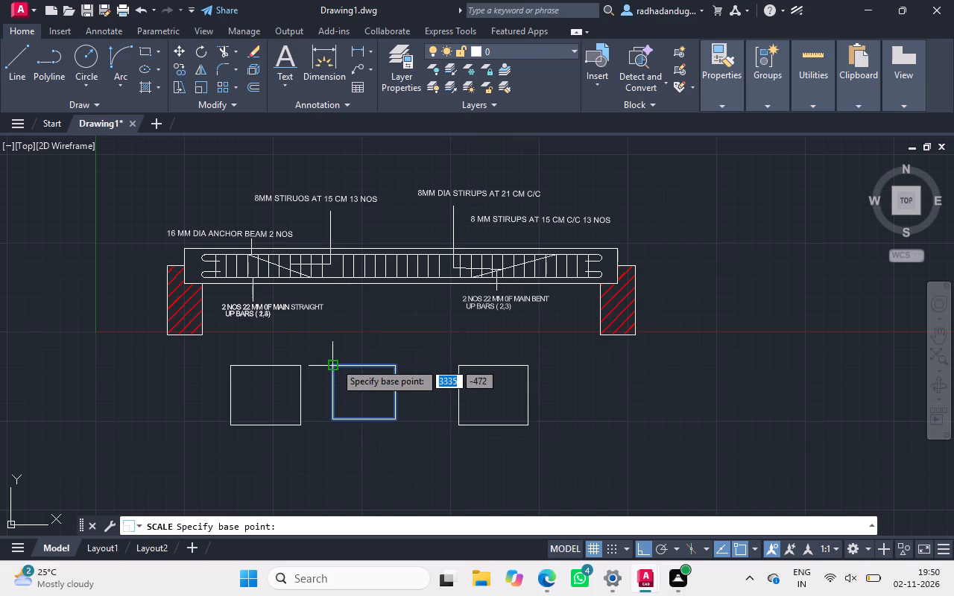
{"action": "left_click_drag", "start_coordinate": [334, 365], "coordinate": [360, 381]}
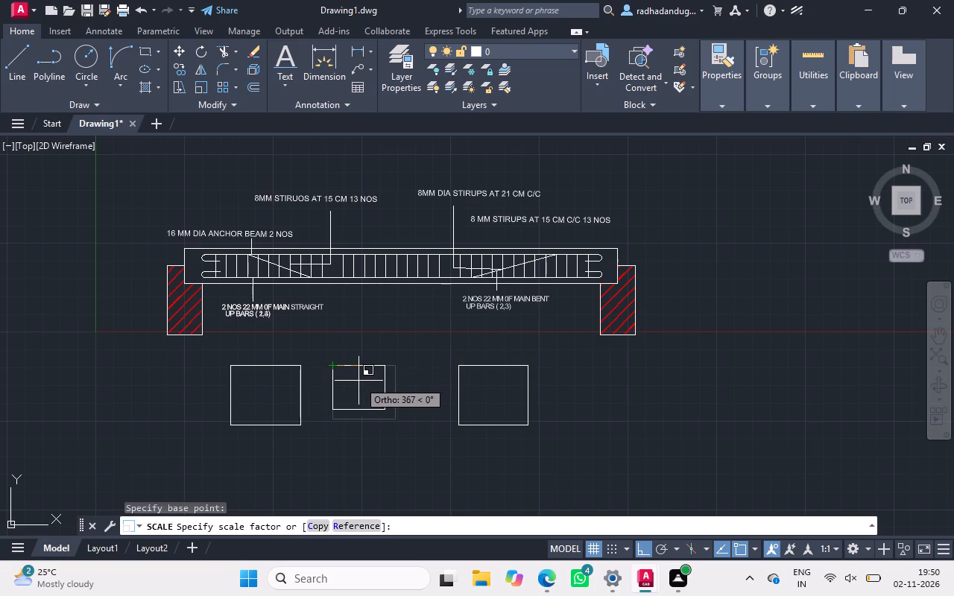
{"action": "left_click_drag", "start_coordinate": [360, 381], "coordinate": [361, 381]}
{"action": "left_click", "coordinate": [361, 381]}
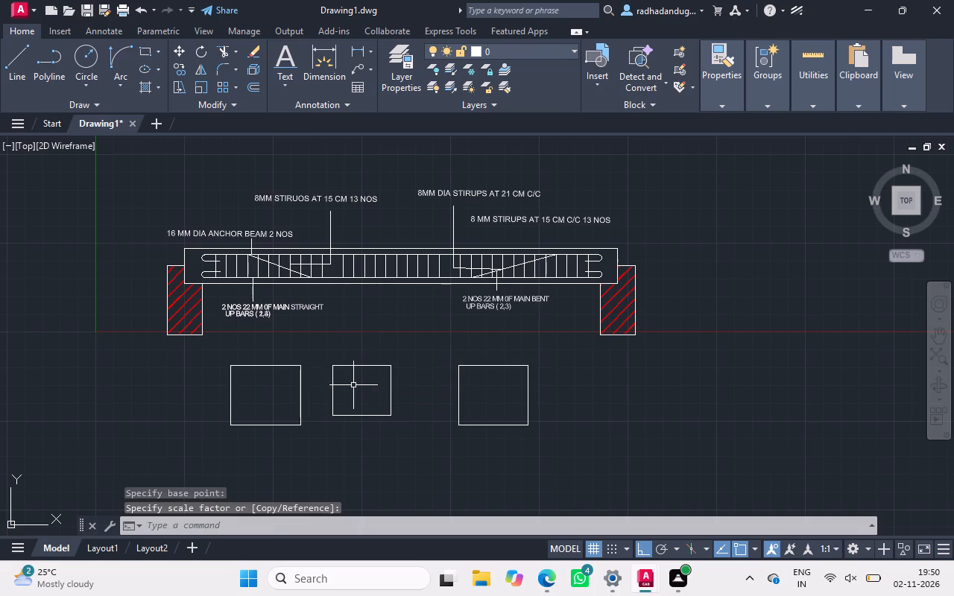
Turn Ortho mode off so objects can be moved freely in any direction.
{"action": "right_click", "coordinate": [346, 393]}
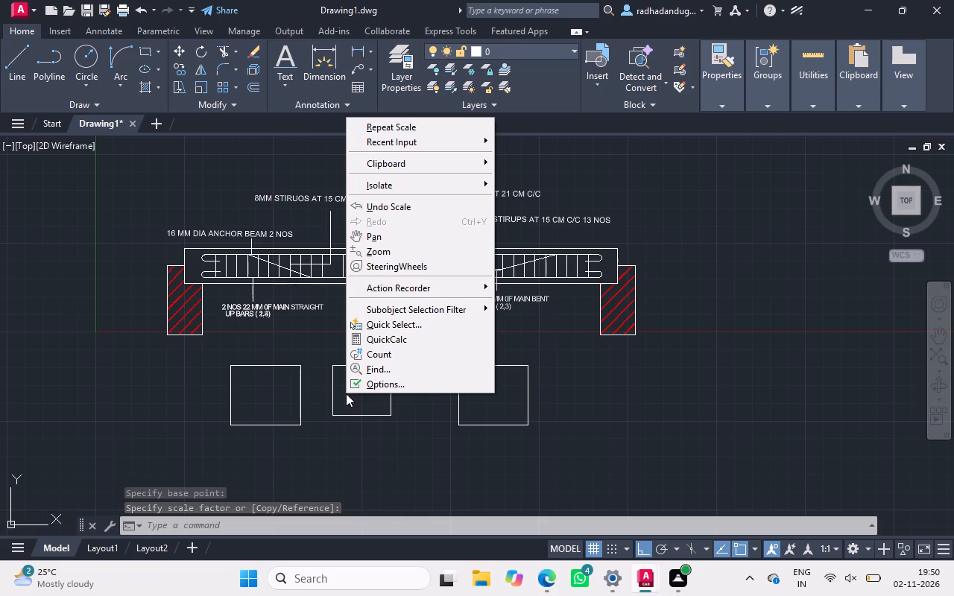
{"action": "key", "text": "Escape"}
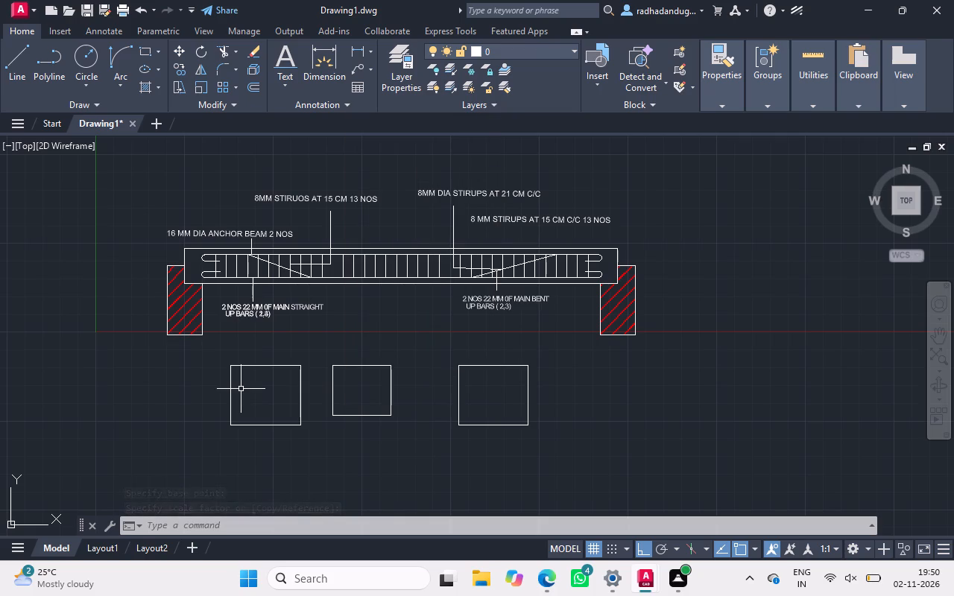
{"action": "type", "text": "ORT"}
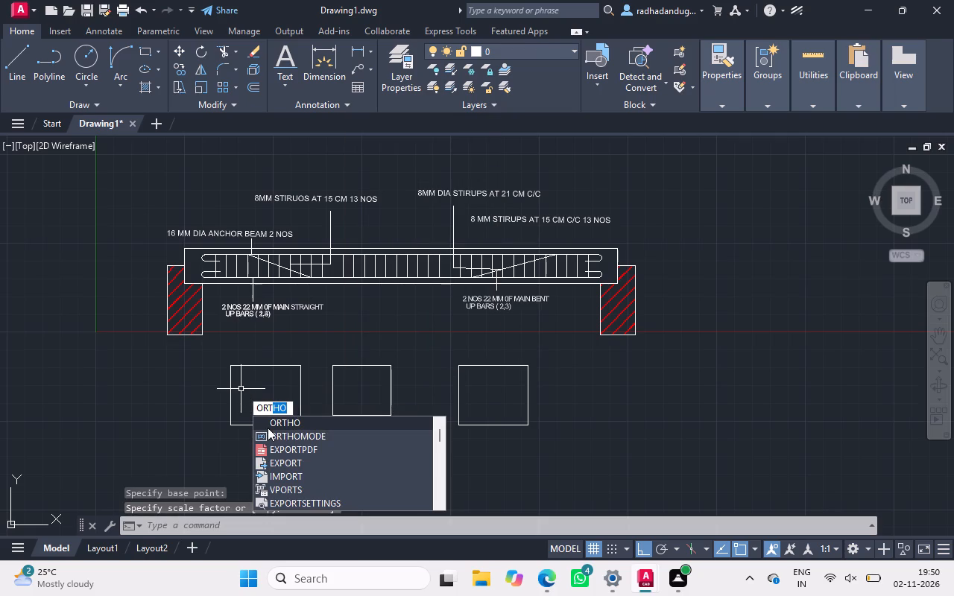
{"action": "left_click", "coordinate": [272, 425]}
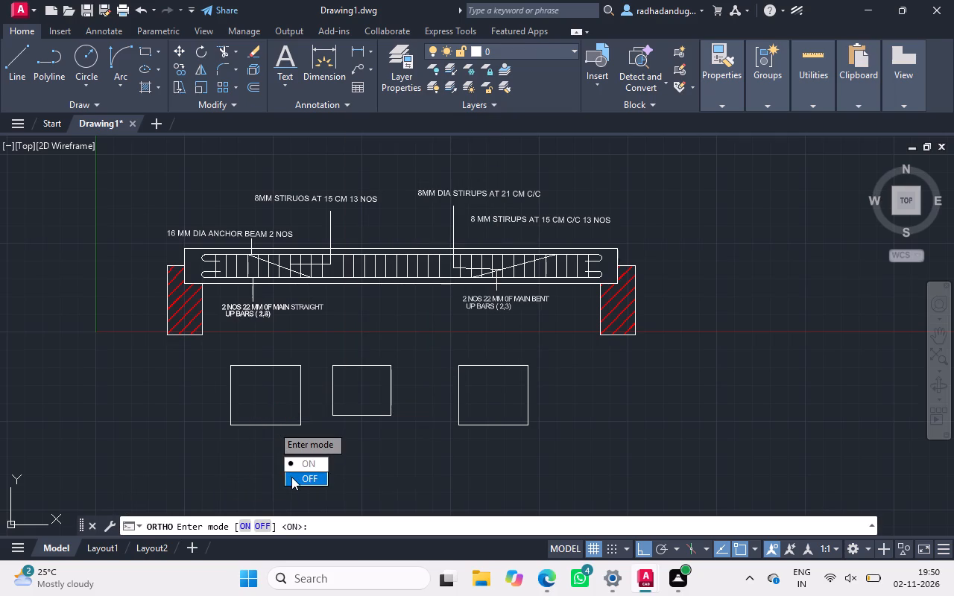
{"action": "left_click_drag", "start_coordinate": [291, 477], "coordinate": [272, 425]}
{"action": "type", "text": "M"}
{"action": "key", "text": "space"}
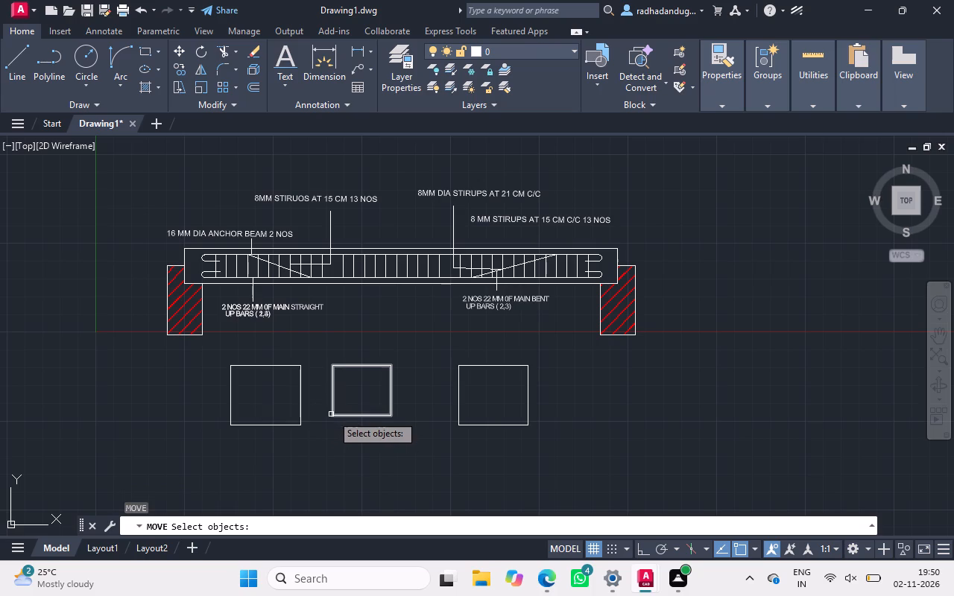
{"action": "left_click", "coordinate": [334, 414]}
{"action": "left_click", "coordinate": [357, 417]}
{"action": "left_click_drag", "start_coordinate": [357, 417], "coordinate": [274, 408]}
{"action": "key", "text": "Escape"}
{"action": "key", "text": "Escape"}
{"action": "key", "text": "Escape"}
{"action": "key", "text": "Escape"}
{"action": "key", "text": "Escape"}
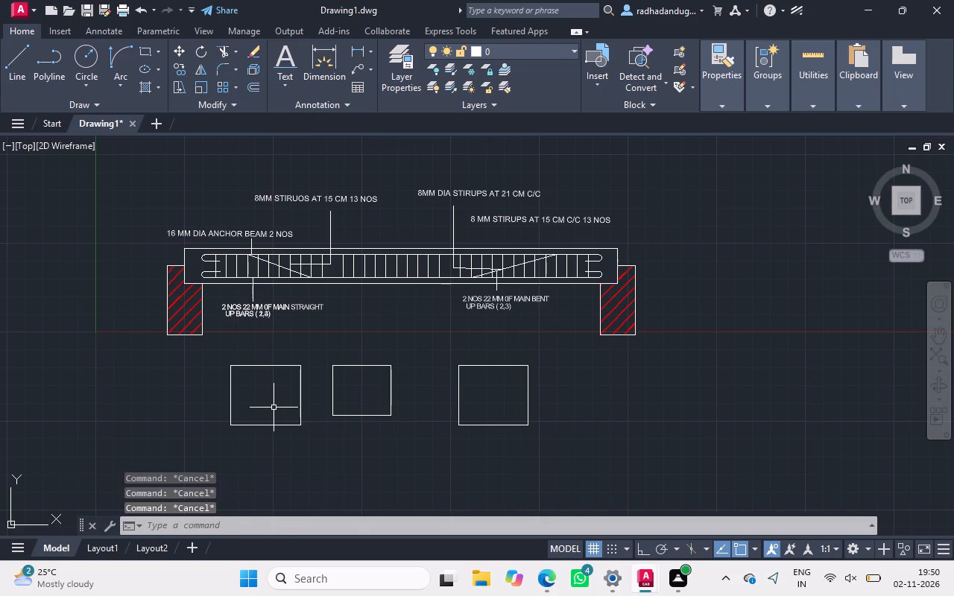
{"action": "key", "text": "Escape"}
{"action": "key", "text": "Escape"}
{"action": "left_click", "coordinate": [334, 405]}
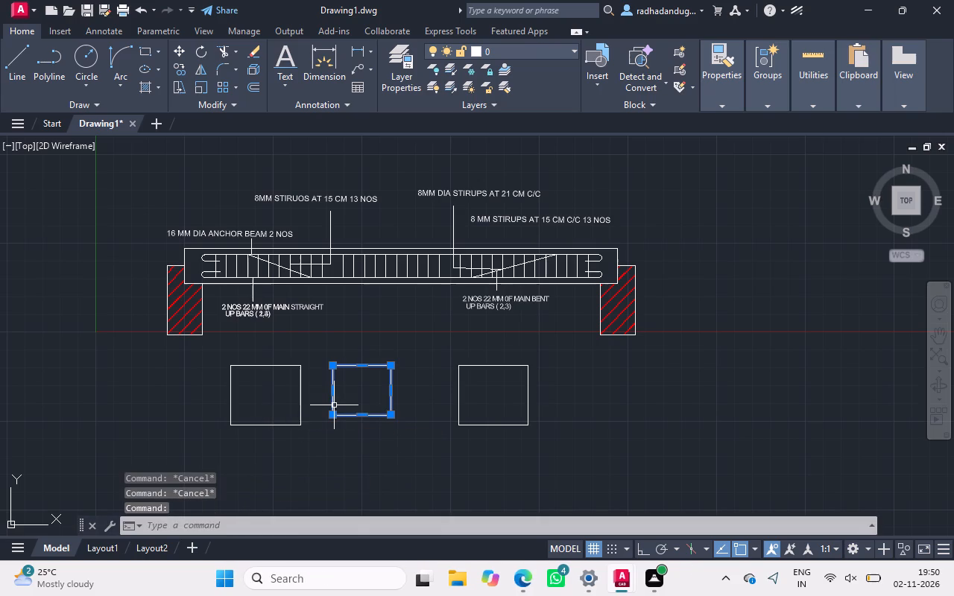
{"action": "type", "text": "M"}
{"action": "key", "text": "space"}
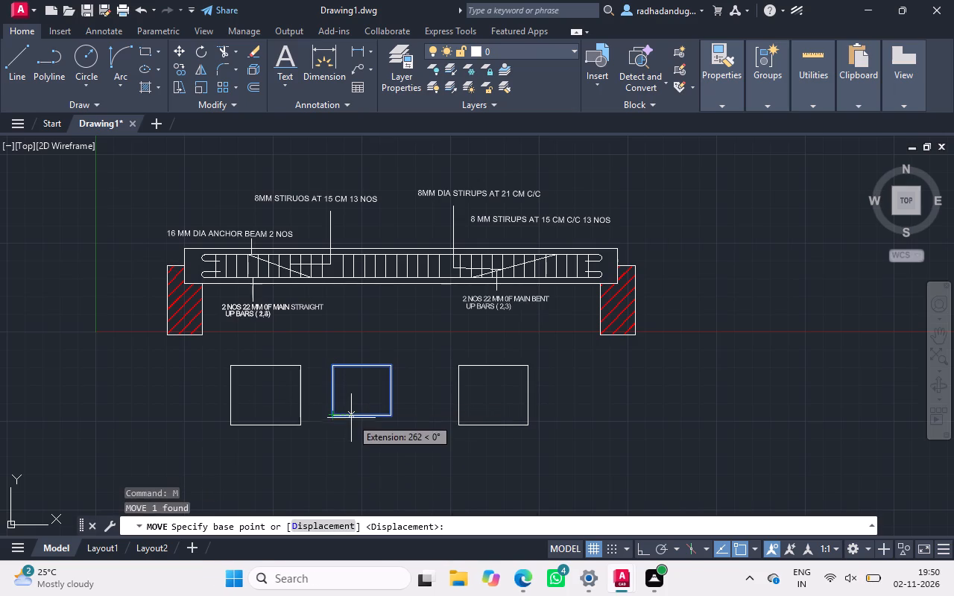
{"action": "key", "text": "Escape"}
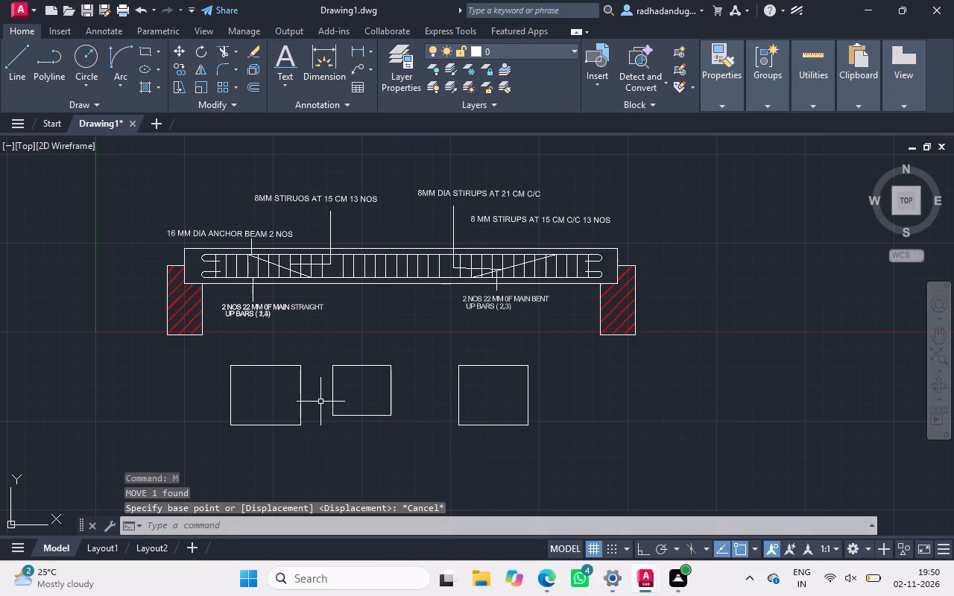
Move the smaller middle rectangle by its lower-left corner about 1350 units into the left rectangle, leaving a margin inside its edges.
{"action": "left_click", "coordinate": [346, 417]}
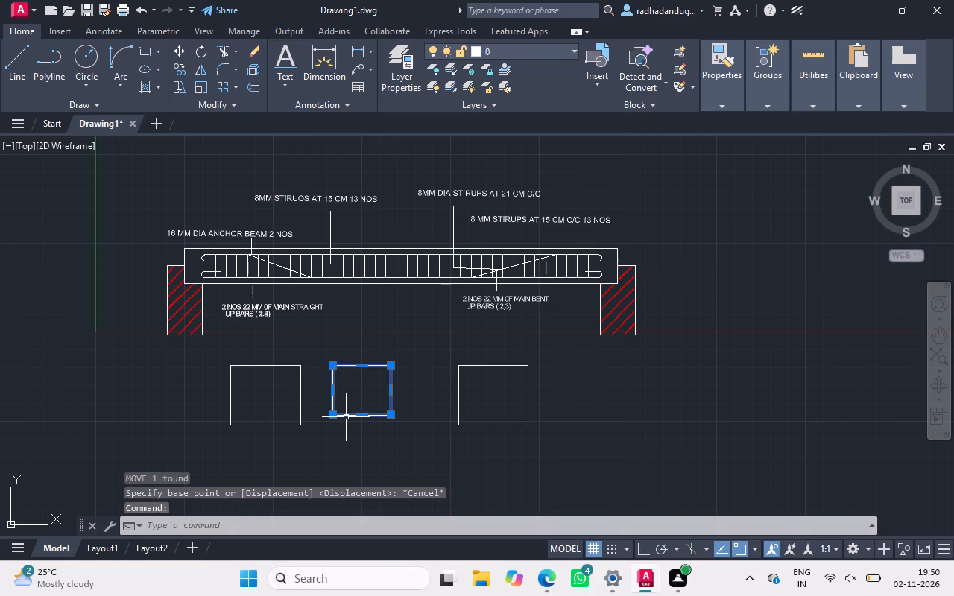
{"action": "right_click", "coordinate": [346, 417]}
{"action": "left_click", "coordinate": [403, 159]}
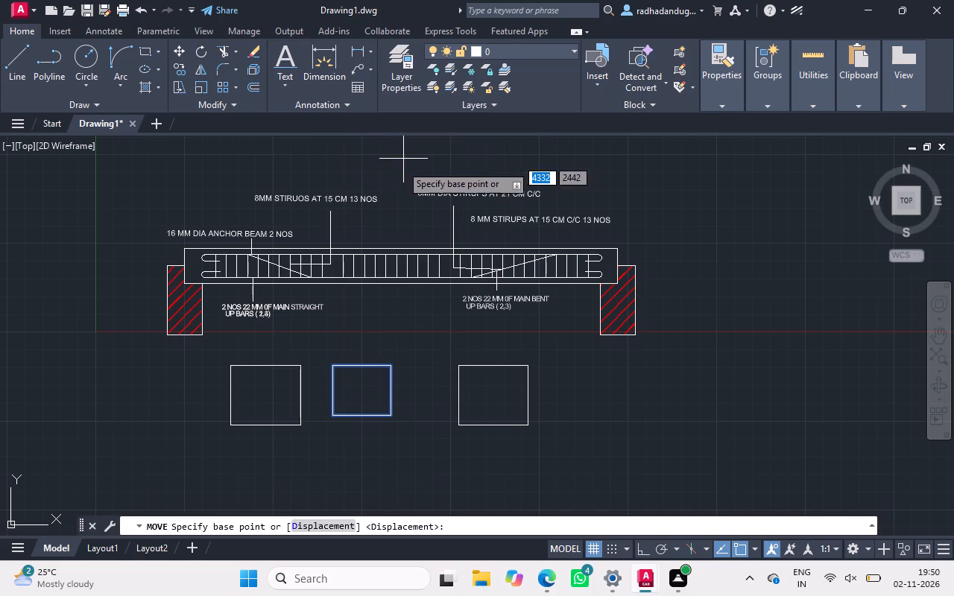
{"action": "left_click_drag", "start_coordinate": [338, 411], "coordinate": [237, 428]}
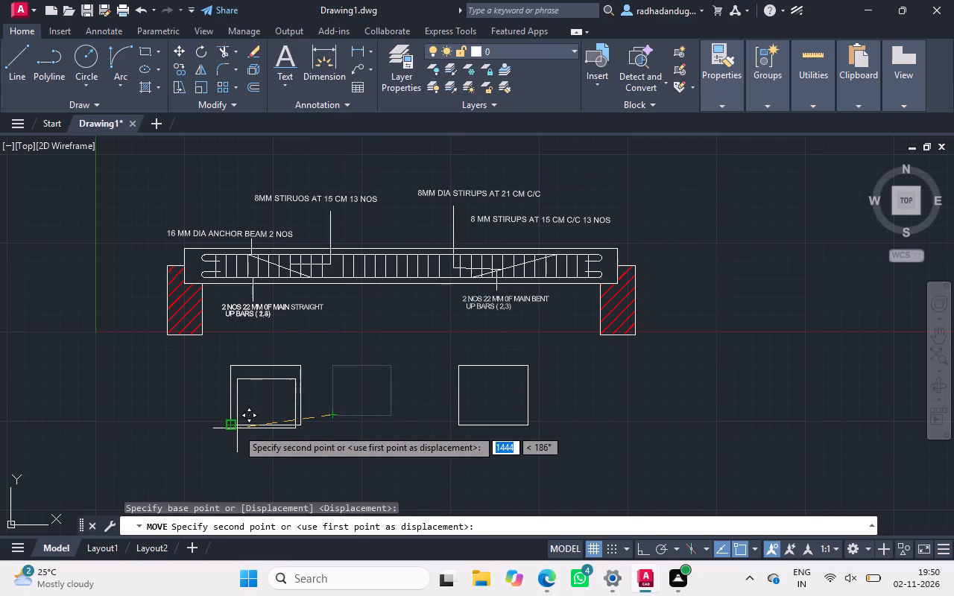
{"action": "left_click_drag", "start_coordinate": [237, 428], "coordinate": [238, 423]}
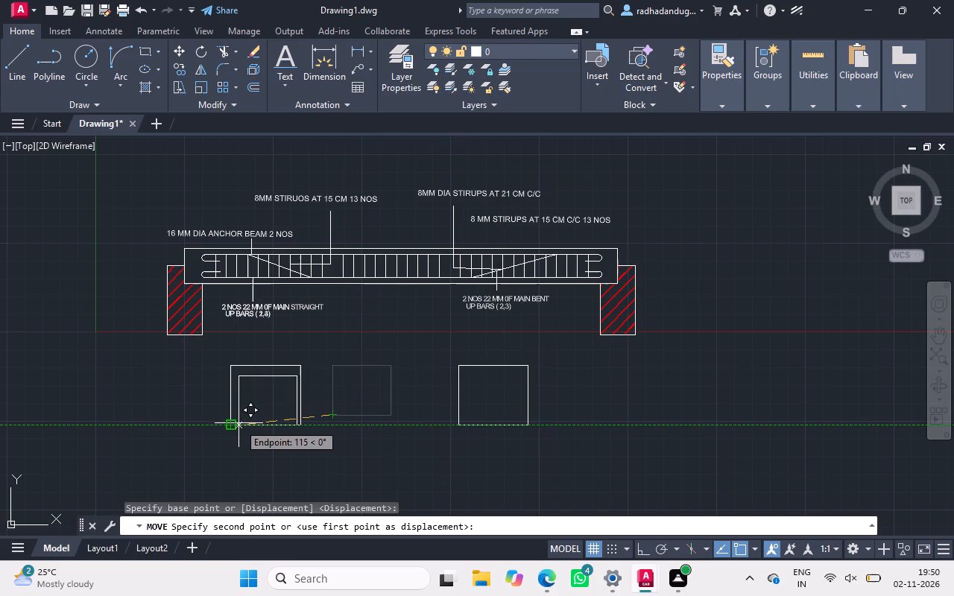
{"action": "left_click_drag", "start_coordinate": [238, 423], "coordinate": [236, 421]}
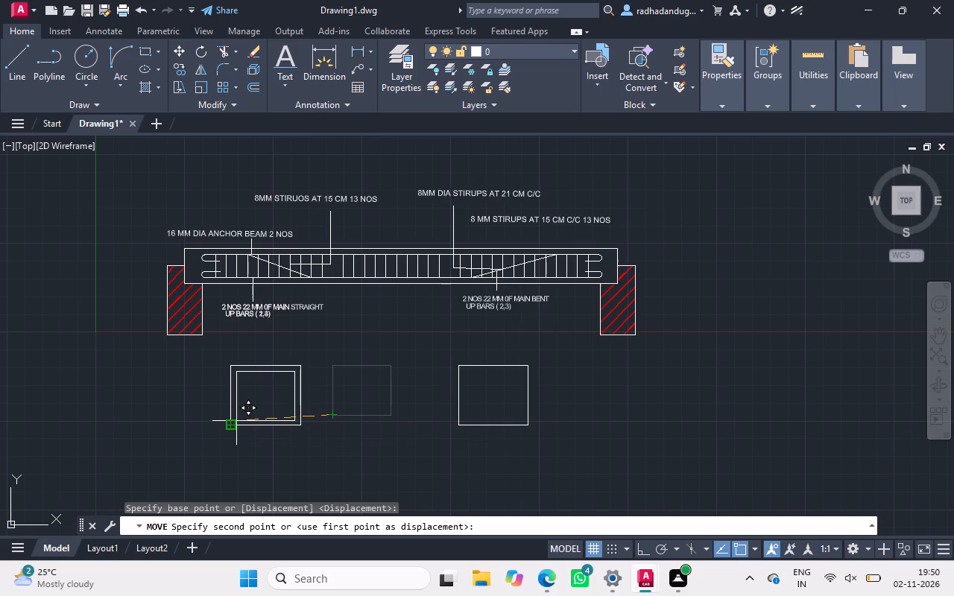
{"action": "left_click_drag", "start_coordinate": [236, 421], "coordinate": [236, 420]}
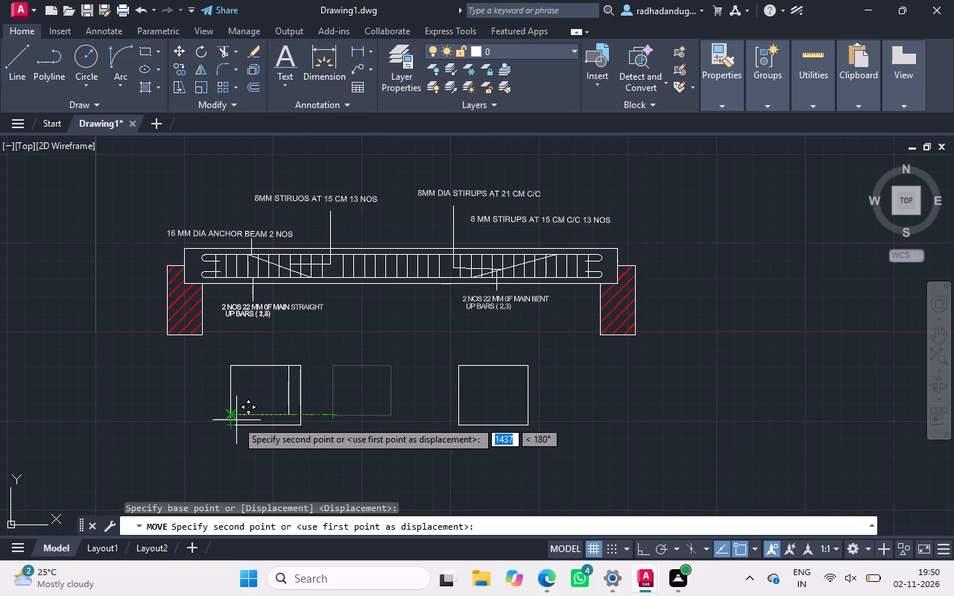
{"action": "left_click_drag", "start_coordinate": [236, 420], "coordinate": [238, 420]}
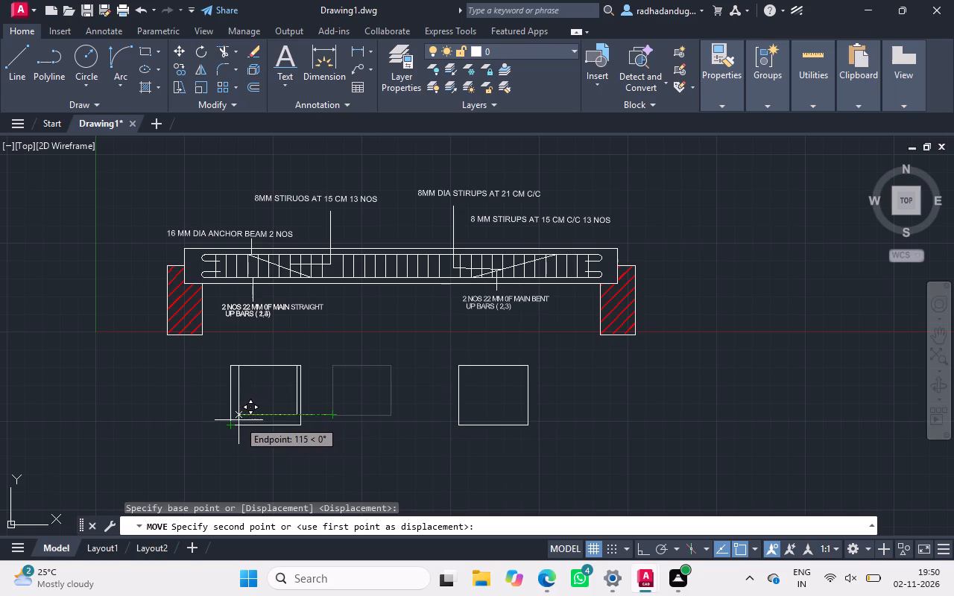
{"action": "left_click_drag", "start_coordinate": [238, 420], "coordinate": [239, 421]}
{"action": "scroll", "coordinate": [239, 421], "scroll_direction": "up", "scroll_amount": 5, "text": "ctrl"}
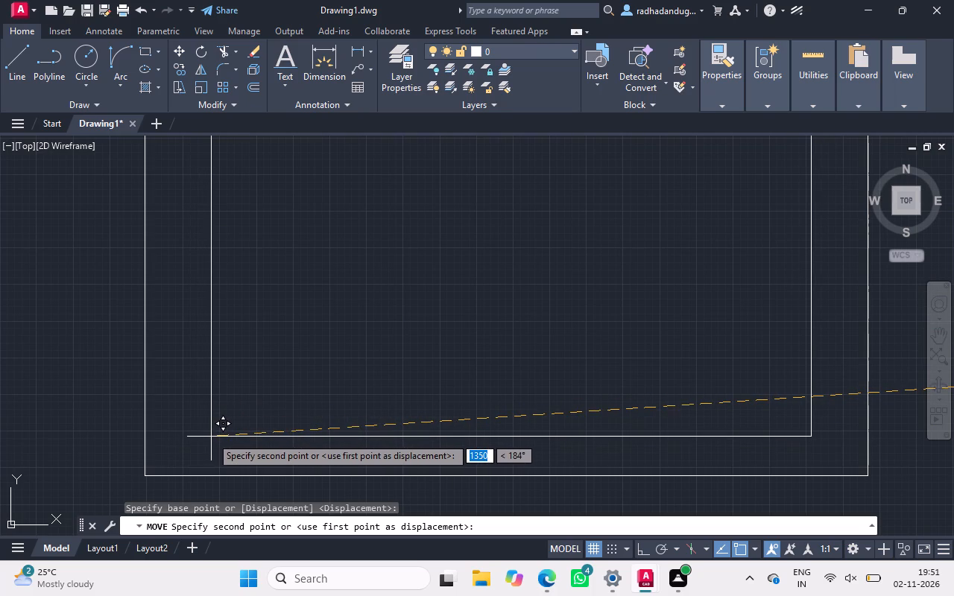
{"action": "left_click", "coordinate": [211, 437]}
Move the inner rectangle about 67 units straight down from its lower-left corner.
{"action": "scroll", "coordinate": [211, 437], "scroll_direction": "down", "scroll_amount": 2, "text": "ctrl"}
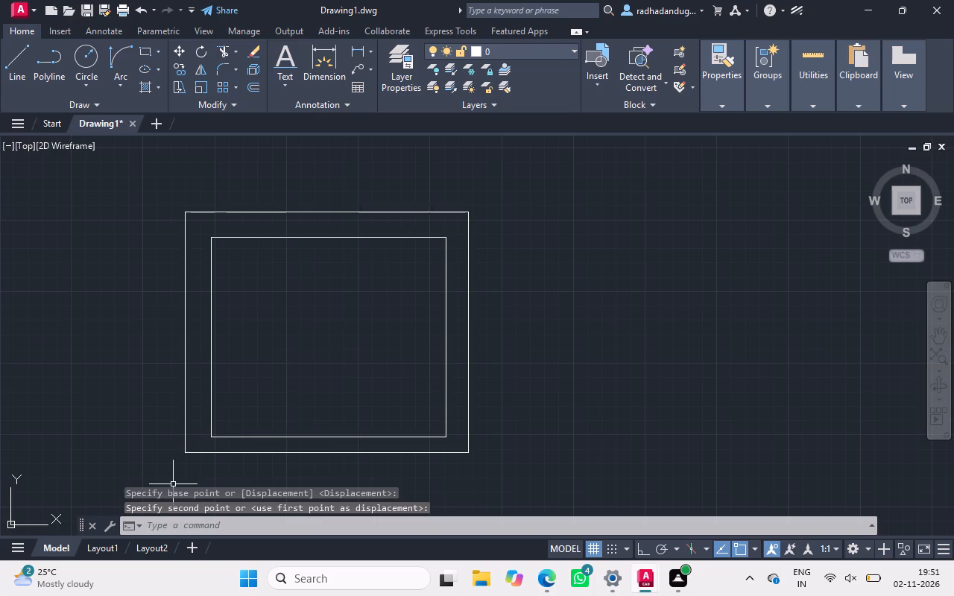
{"action": "left_click", "coordinate": [214, 435]}
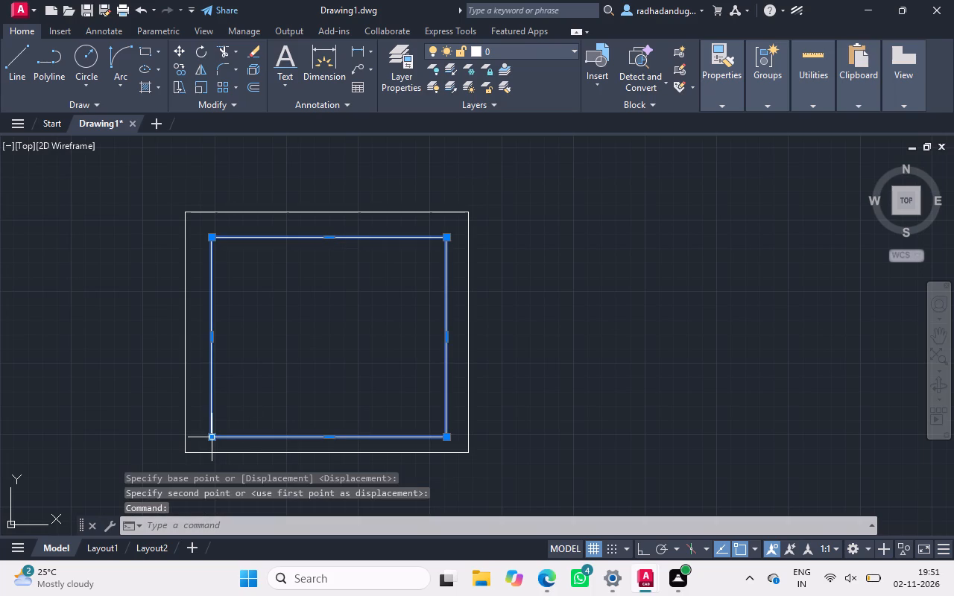
{"action": "key", "text": "m"}
{"action": "key", "text": "space"}
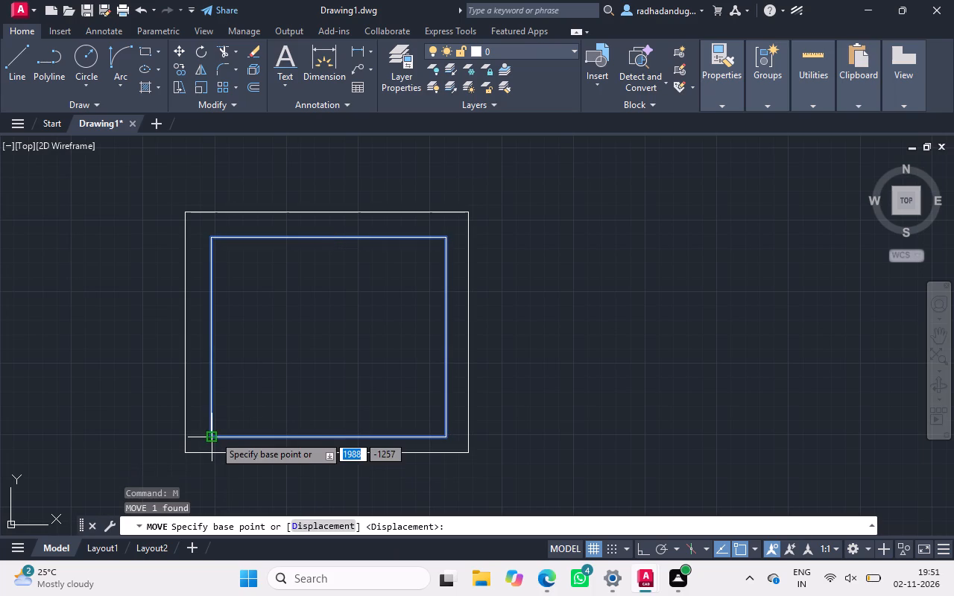
{"action": "double_click", "coordinate": [212, 418]}
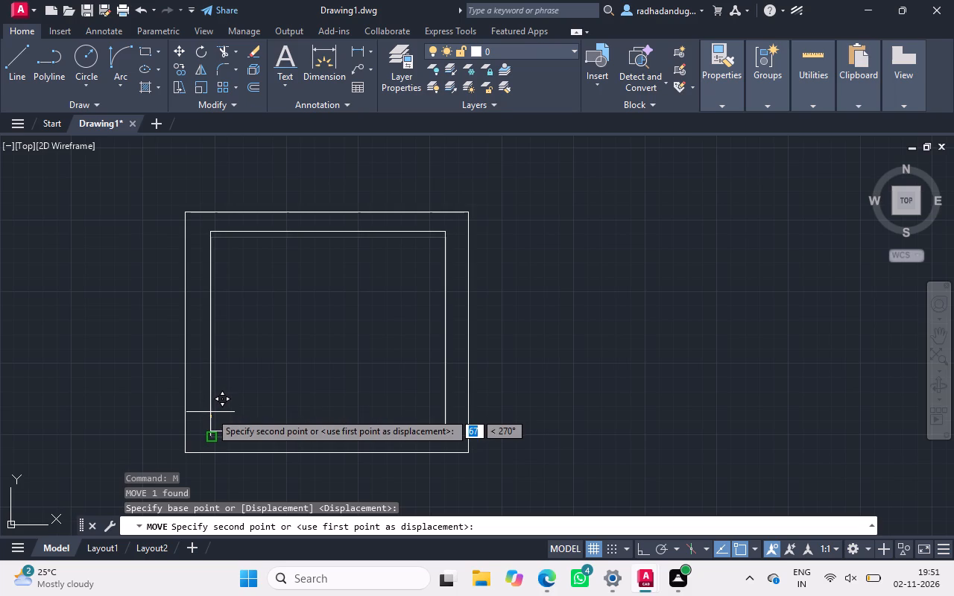
{"action": "left_click", "coordinate": [211, 412]}
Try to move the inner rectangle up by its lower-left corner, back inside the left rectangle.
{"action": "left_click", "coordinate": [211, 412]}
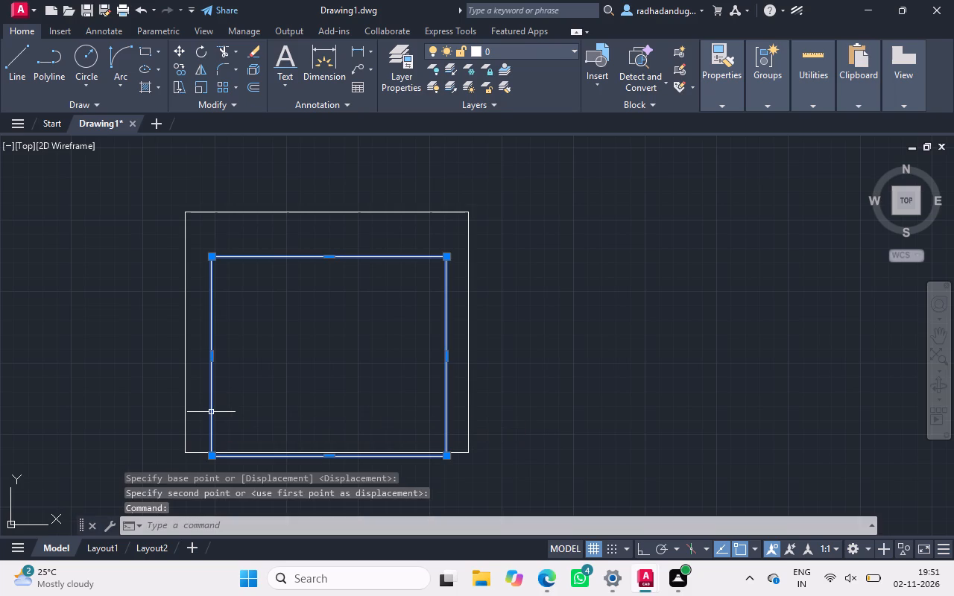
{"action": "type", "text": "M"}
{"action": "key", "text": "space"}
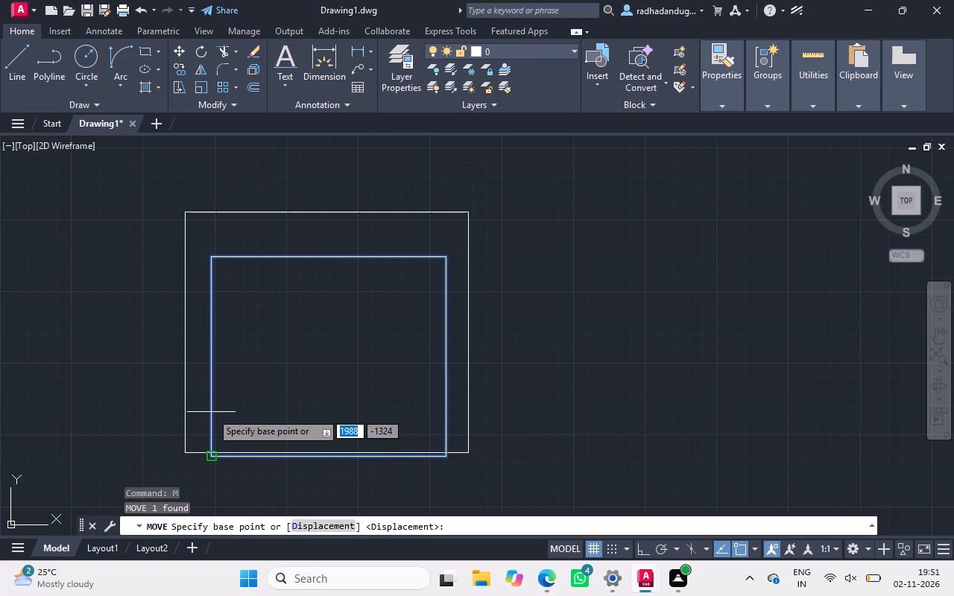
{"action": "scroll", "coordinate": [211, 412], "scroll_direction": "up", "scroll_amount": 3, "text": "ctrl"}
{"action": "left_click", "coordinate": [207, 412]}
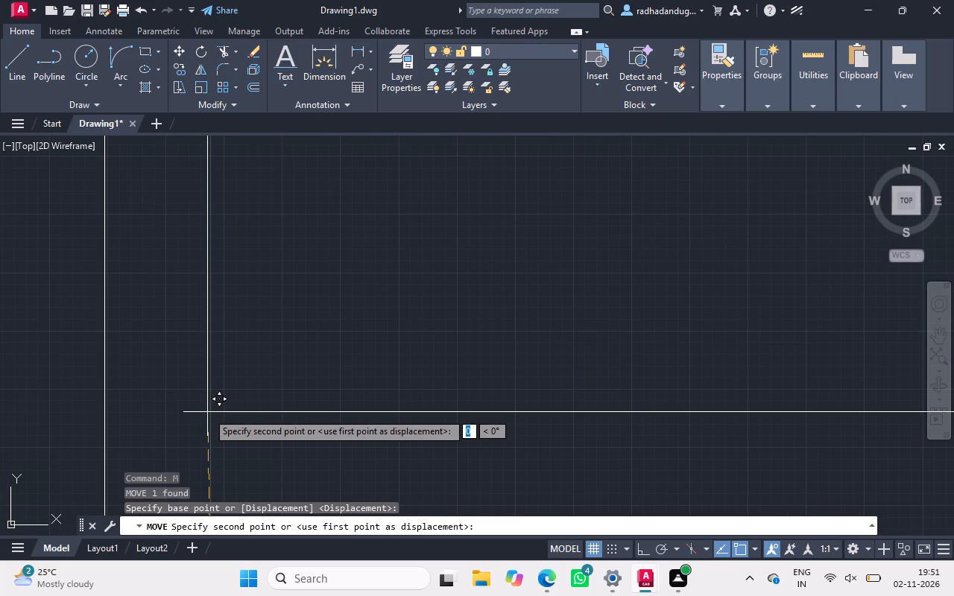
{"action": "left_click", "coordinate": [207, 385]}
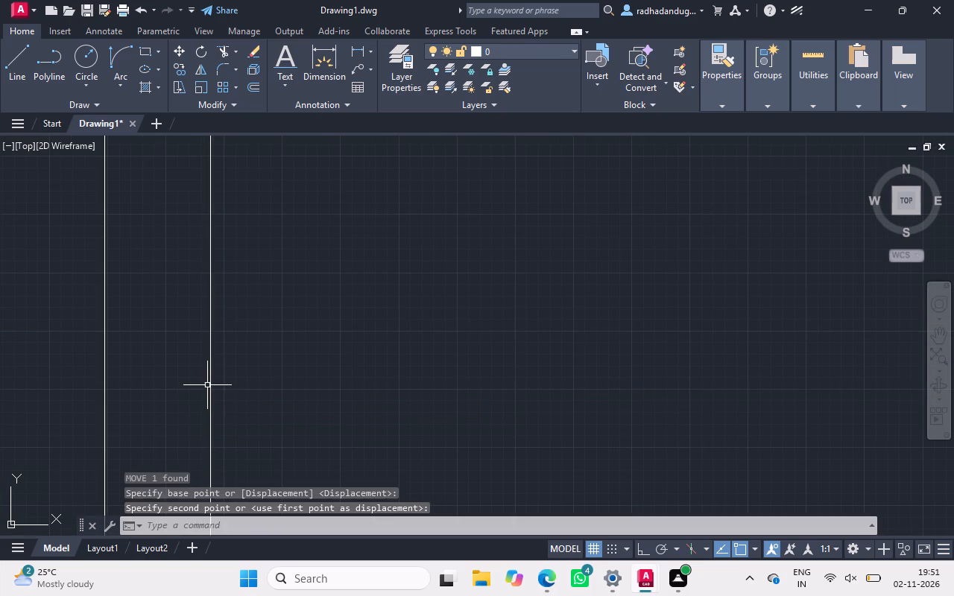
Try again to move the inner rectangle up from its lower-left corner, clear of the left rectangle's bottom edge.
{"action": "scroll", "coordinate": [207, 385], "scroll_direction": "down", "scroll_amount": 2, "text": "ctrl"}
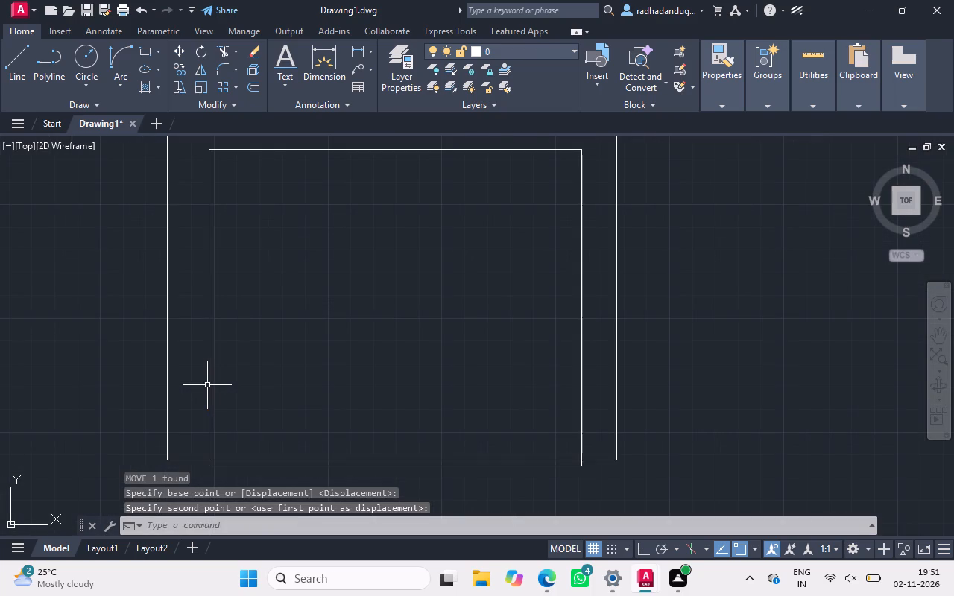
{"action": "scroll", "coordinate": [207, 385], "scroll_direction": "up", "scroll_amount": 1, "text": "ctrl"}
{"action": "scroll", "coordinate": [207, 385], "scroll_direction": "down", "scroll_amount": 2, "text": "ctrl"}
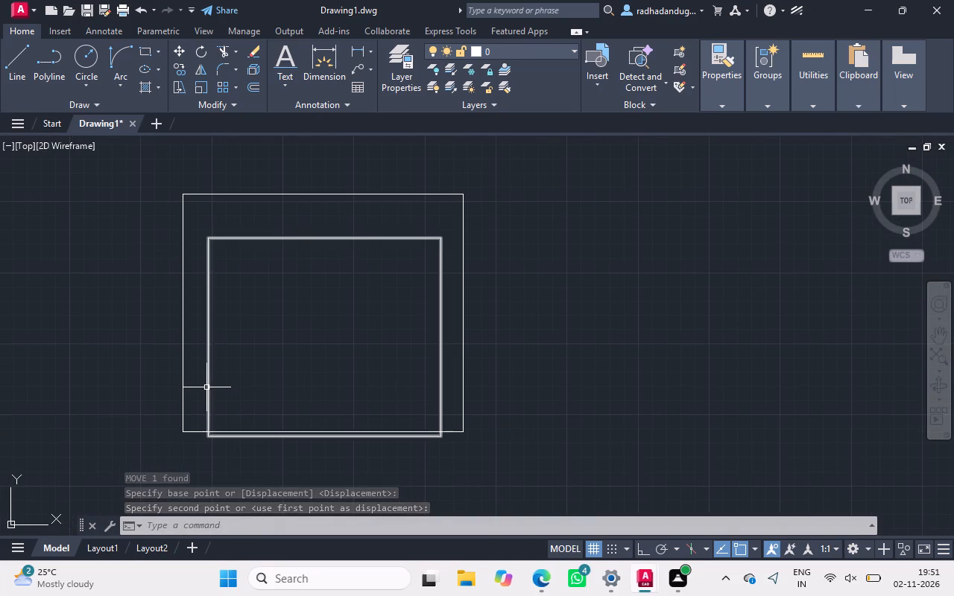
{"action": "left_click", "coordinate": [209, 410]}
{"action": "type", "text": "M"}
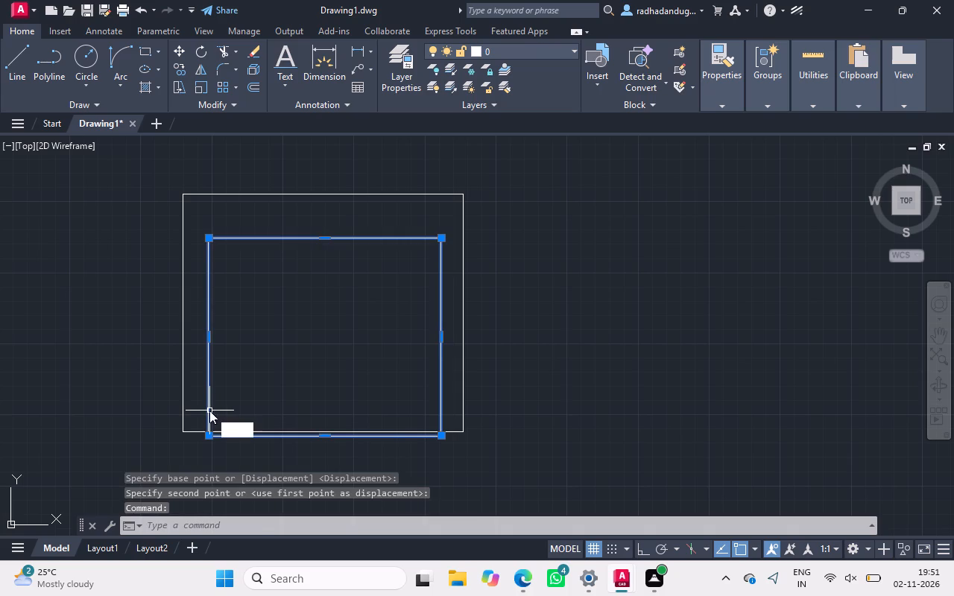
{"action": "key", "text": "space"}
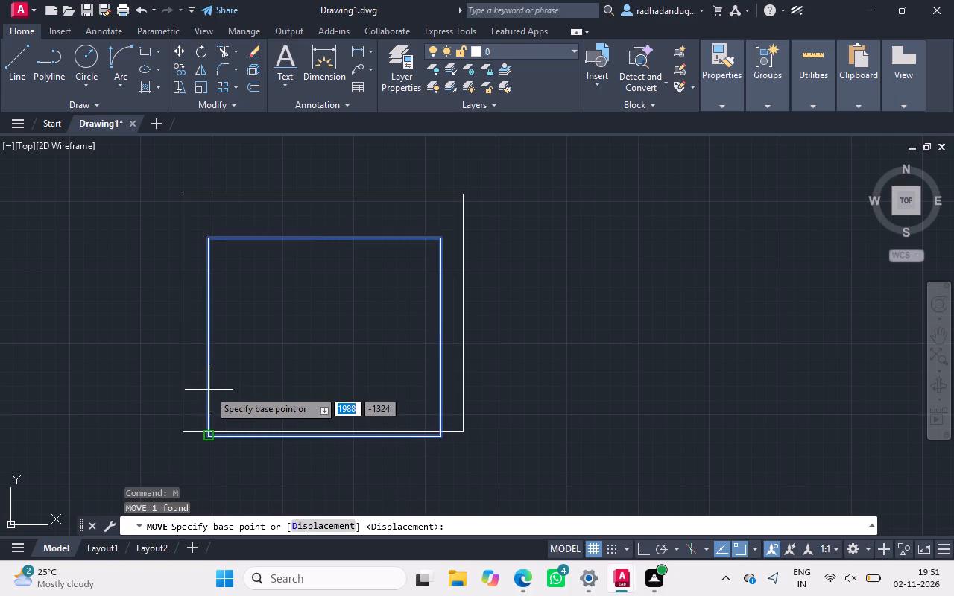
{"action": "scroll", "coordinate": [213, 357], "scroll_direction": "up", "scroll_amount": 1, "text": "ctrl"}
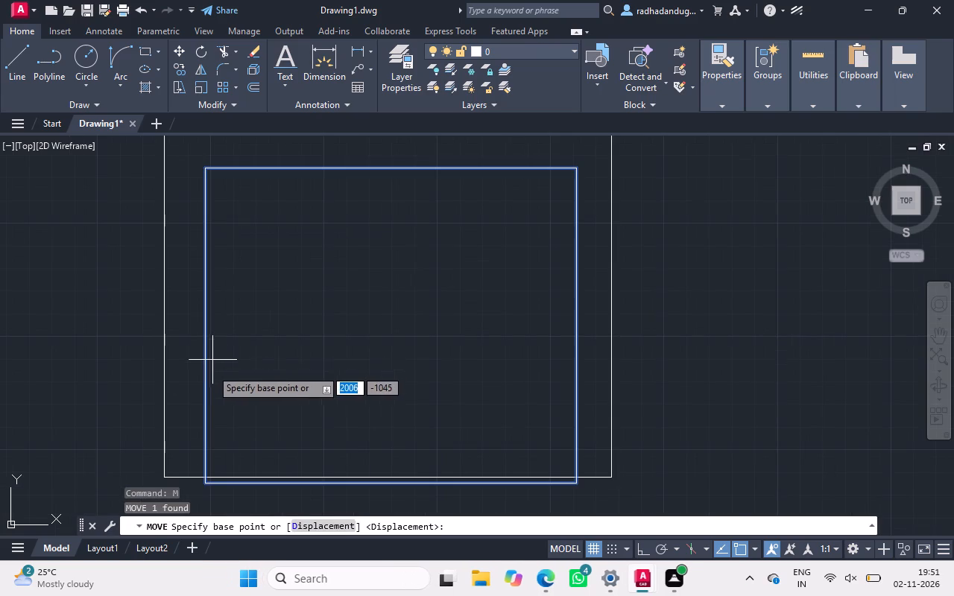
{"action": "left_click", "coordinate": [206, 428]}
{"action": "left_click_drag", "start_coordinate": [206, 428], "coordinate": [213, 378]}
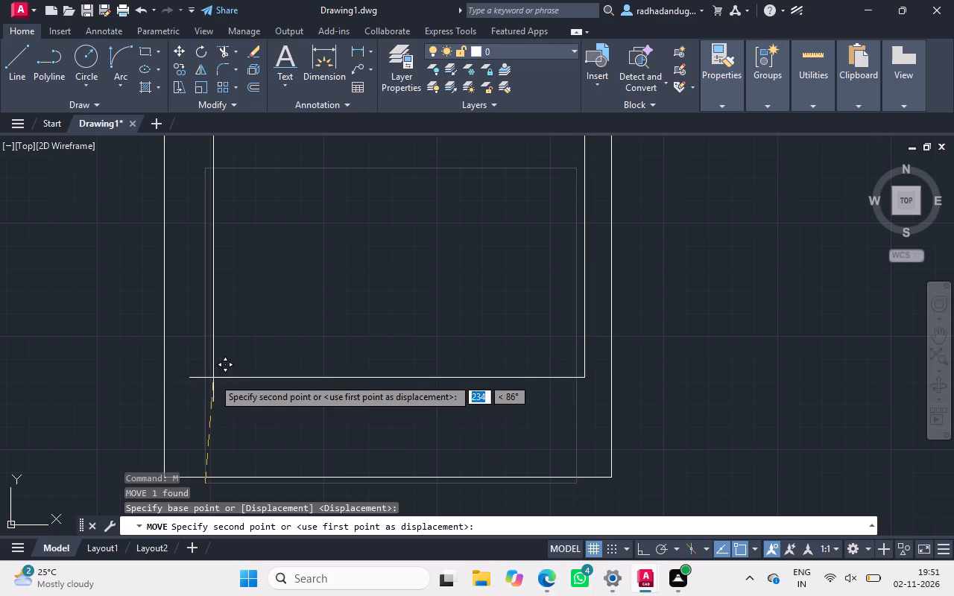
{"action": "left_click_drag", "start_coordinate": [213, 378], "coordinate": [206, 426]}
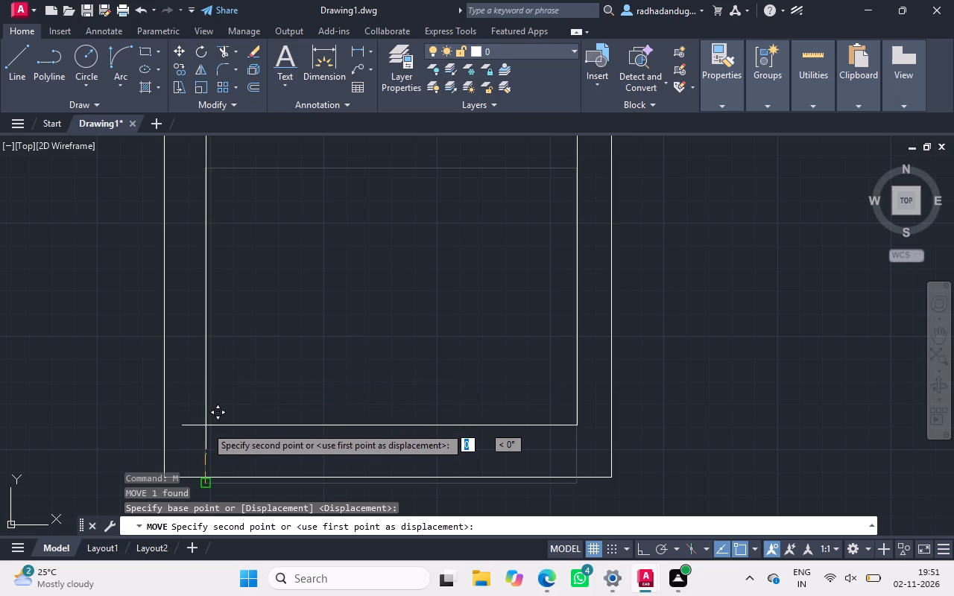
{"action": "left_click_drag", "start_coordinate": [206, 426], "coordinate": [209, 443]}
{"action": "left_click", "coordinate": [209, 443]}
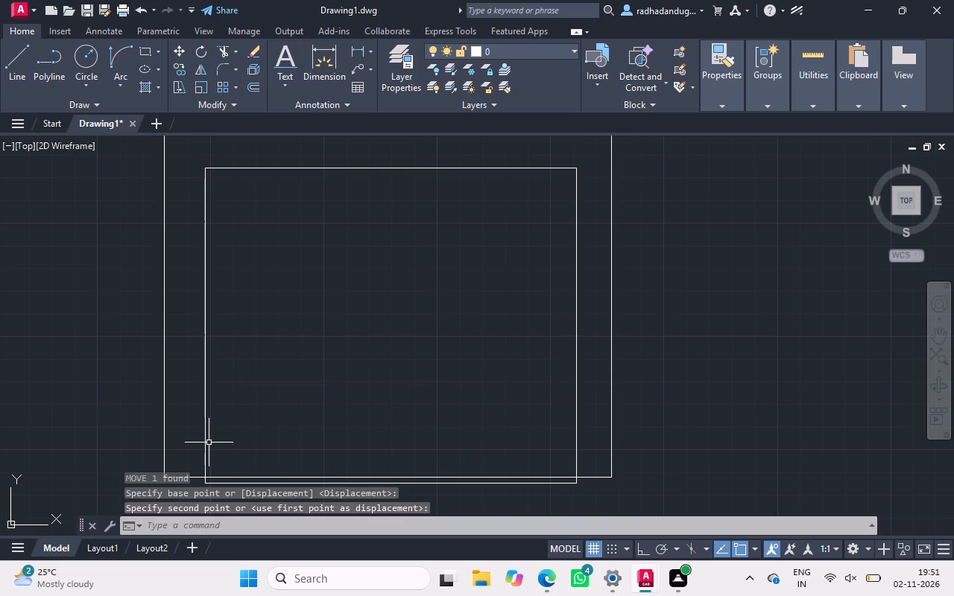
Delete the smaller inner rectangle that overhangs the left rectangle's bottom edge.
{"action": "scroll", "coordinate": [206, 448], "scroll_direction": "down", "scroll_amount": 2, "text": "ctrl"}
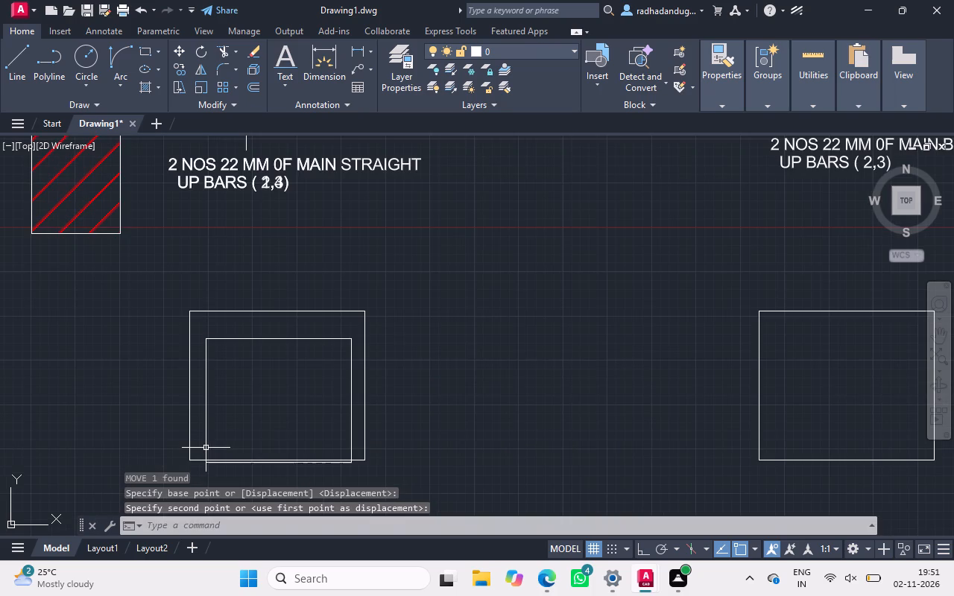
{"action": "left_click", "coordinate": [204, 437]}
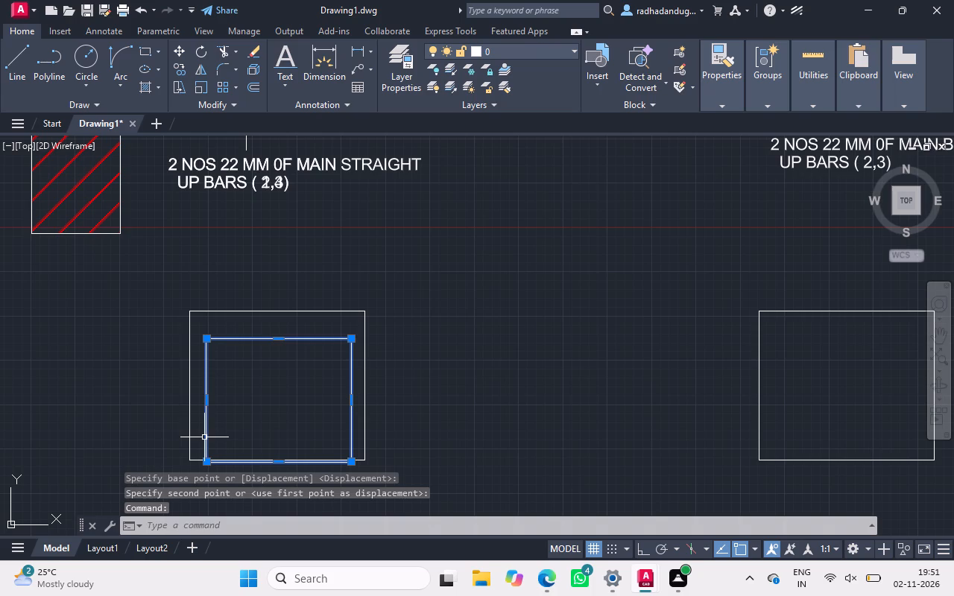
{"action": "key", "text": "Delete"}
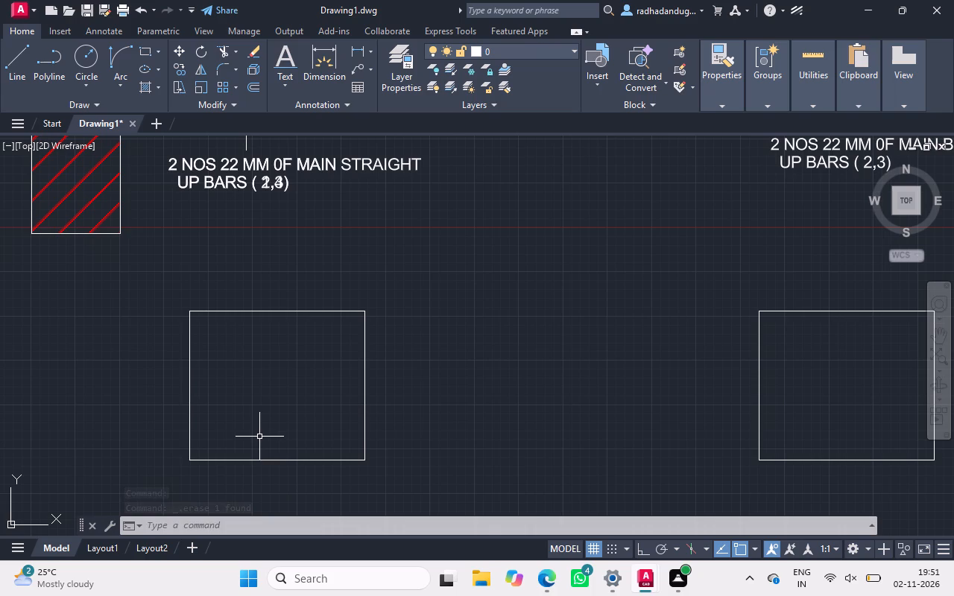
Offset the left rectangle inward by about 90 units, using a through point inside its left edge.
{"action": "key", "text": "o"}
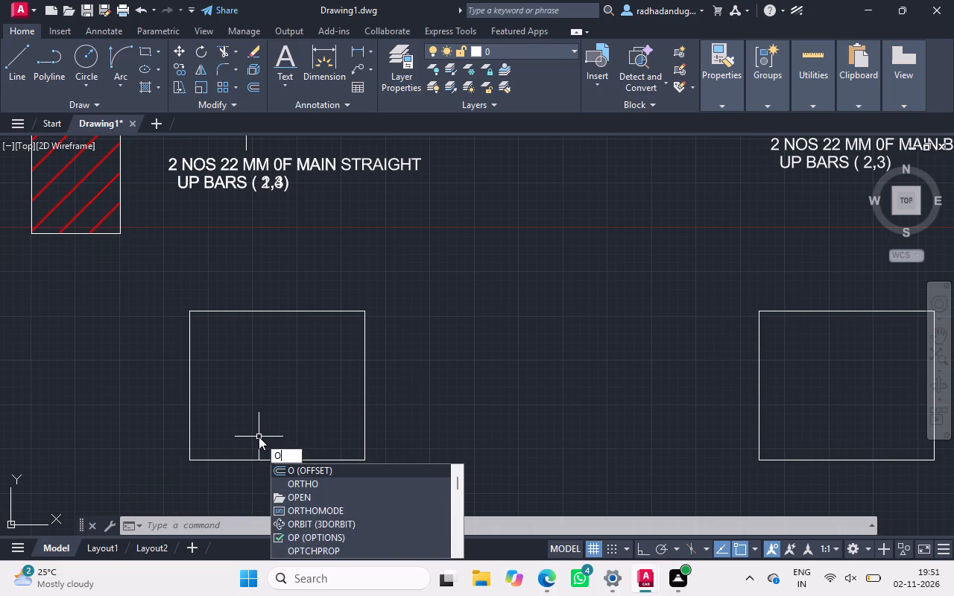
{"action": "key", "text": "Return"}
{"action": "key", "text": "Return"}
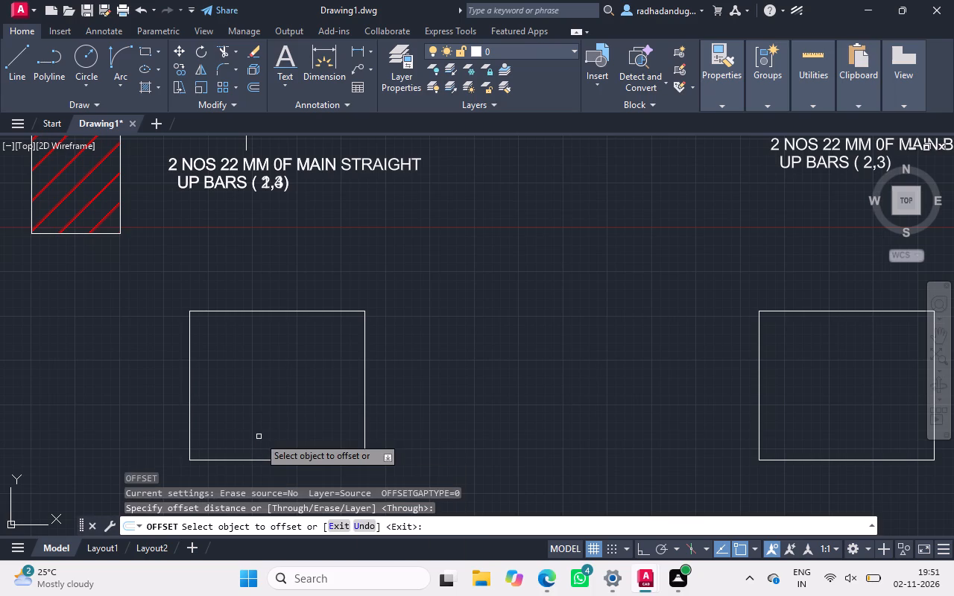
{"action": "left_click", "coordinate": [190, 391]}
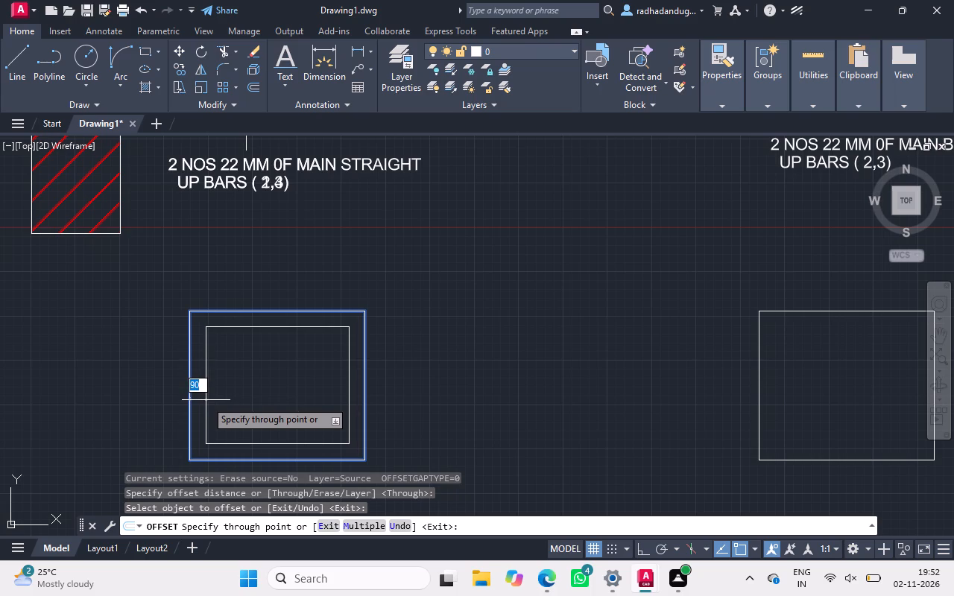
{"action": "left_click", "coordinate": [206, 400]}
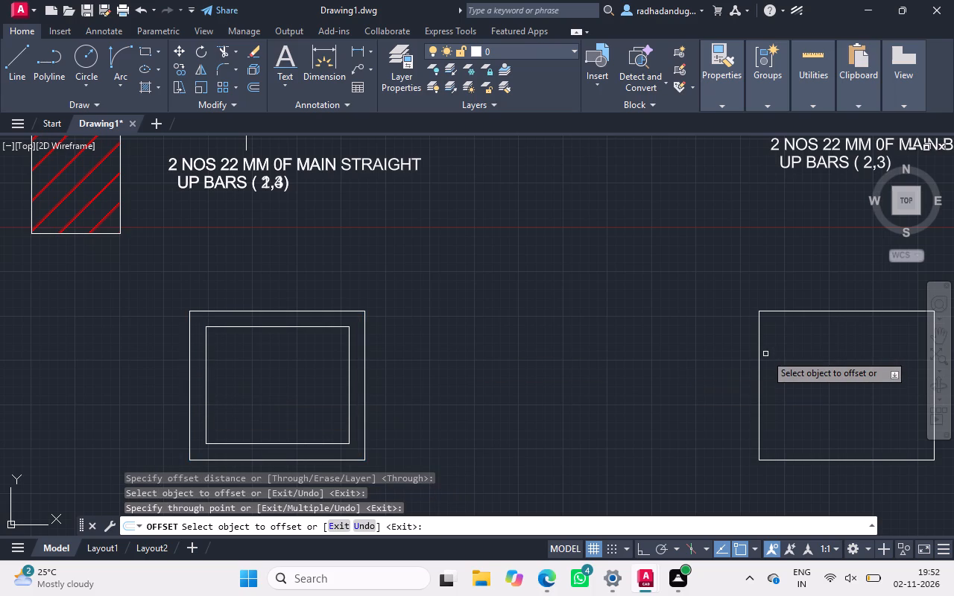
Offset the right rectangle inward through a point just inside its left edge, leaving a similar margin.
{"action": "left_click", "coordinate": [757, 357]}
{"action": "left_click", "coordinate": [759, 357]}
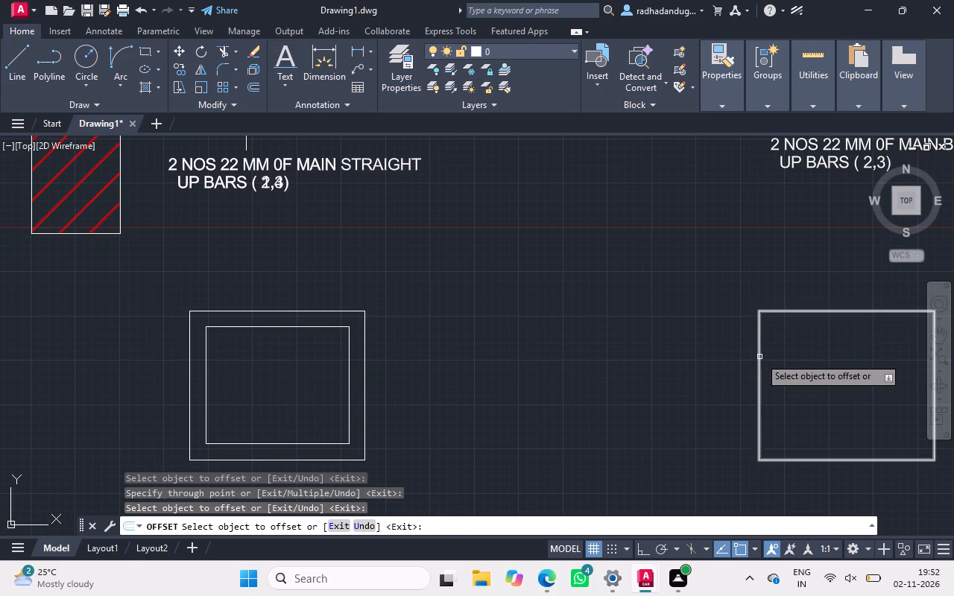
{"action": "left_click", "coordinate": [774, 368]}
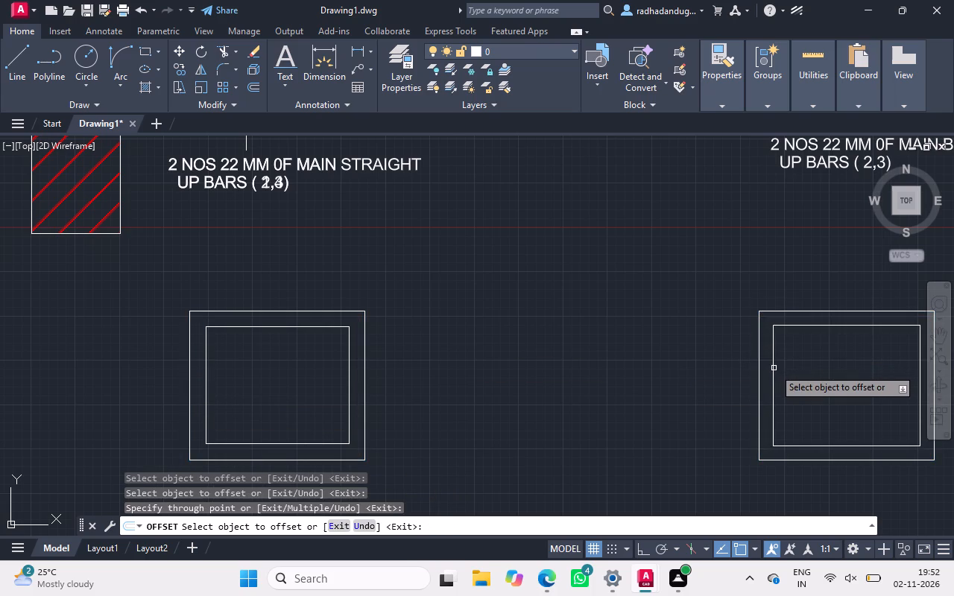
Draw a circle with a radius of about 48 units in the empty space beside the left cross-section.
{"action": "scroll", "coordinate": [601, 358], "scroll_direction": "down", "scroll_amount": 1, "text": "ctrl"}
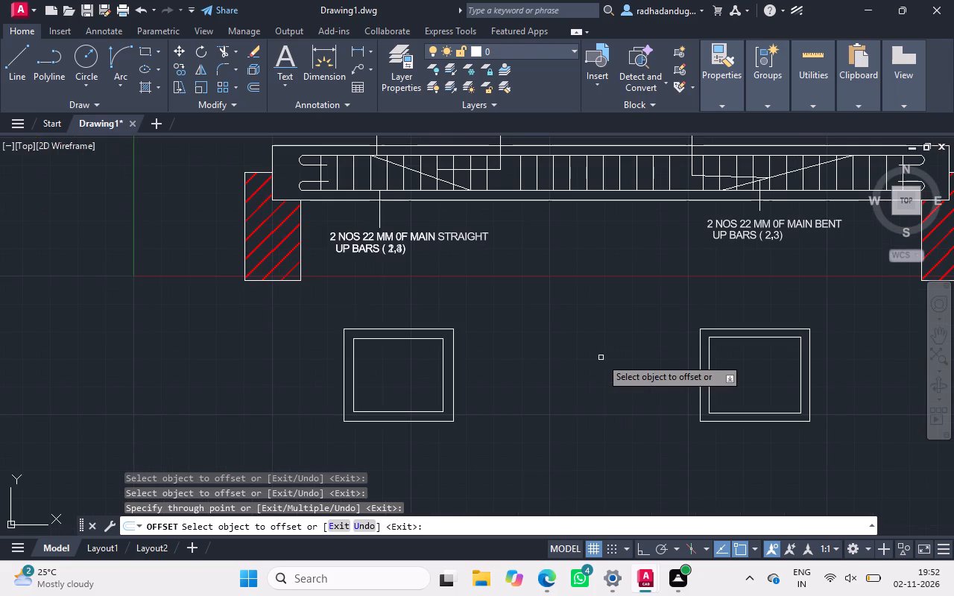
{"action": "left_click", "coordinate": [92, 53]}
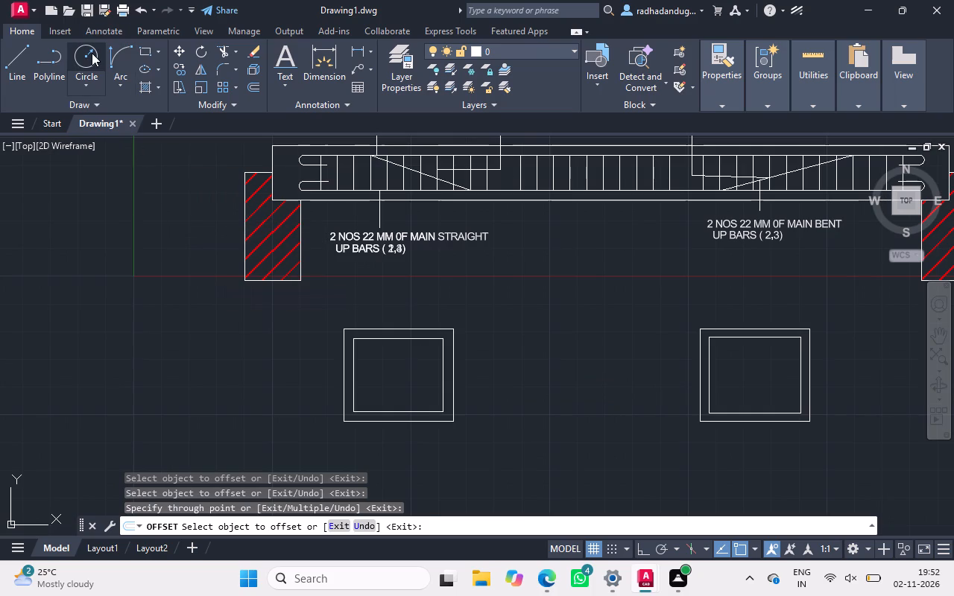
{"action": "left_click", "coordinate": [263, 351]}
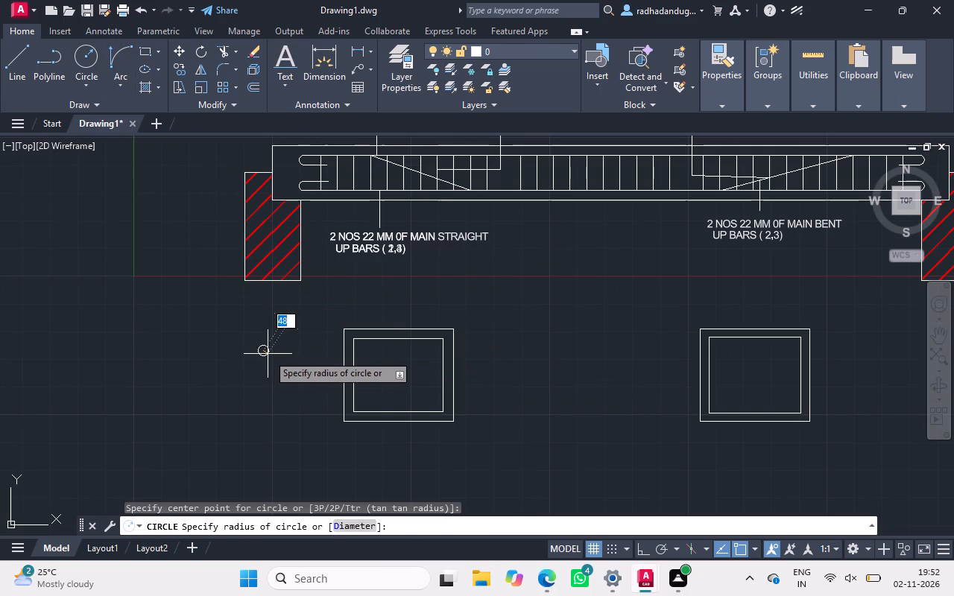
{"action": "left_click", "coordinate": [268, 354]}
Copy the circle from its centre onto the left section's inner upper-left corner and four times in a row beneath the inner rectangle's top edge.
{"action": "double_click", "coordinate": [268, 354]}
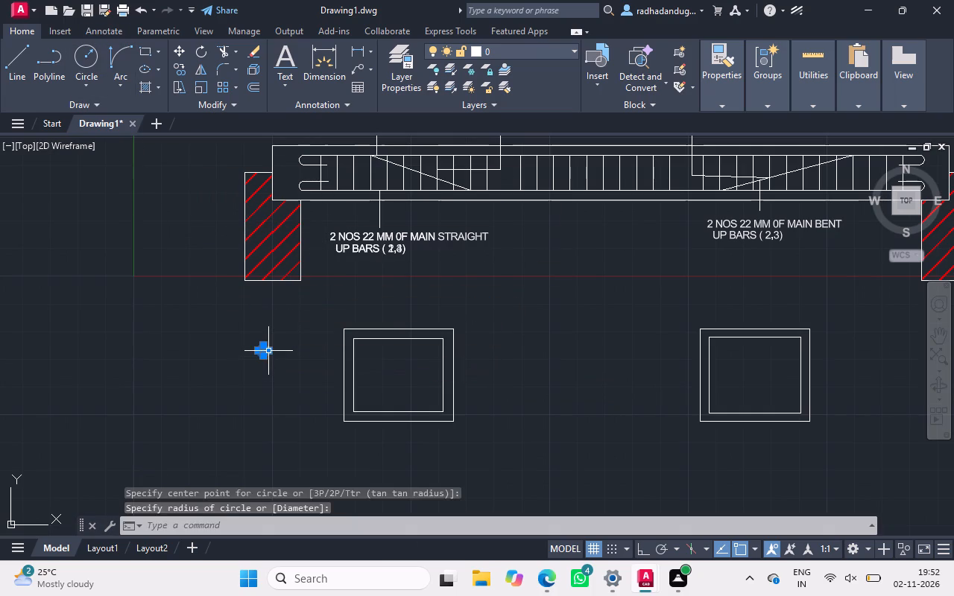
{"action": "right_click", "coordinate": [268, 354]}
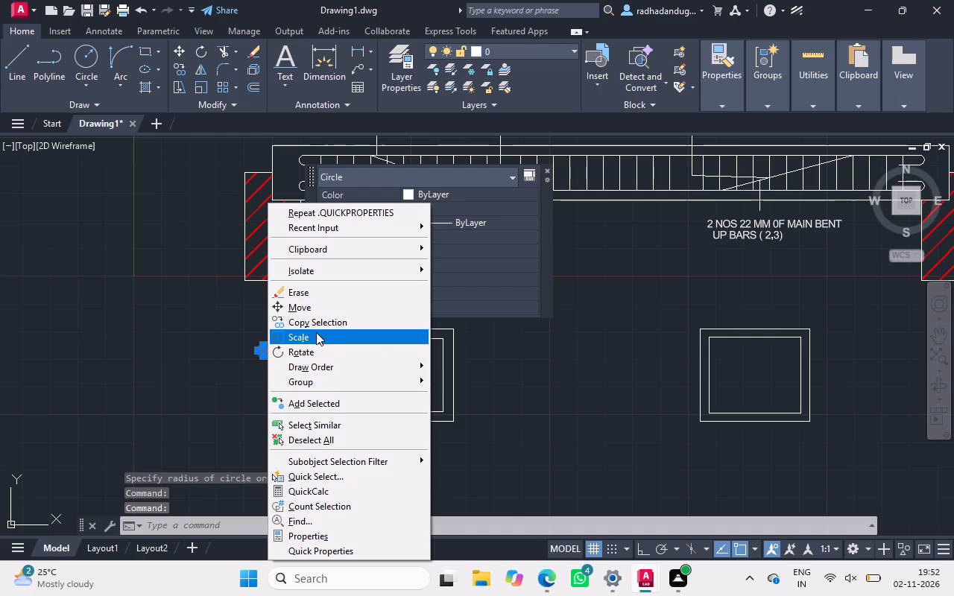
{"action": "left_click", "coordinate": [324, 326]}
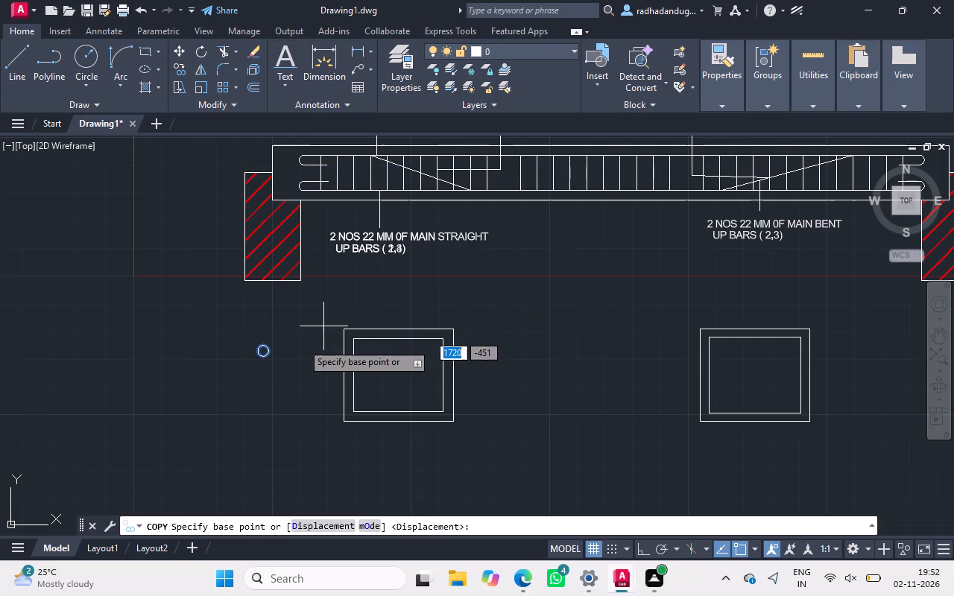
{"action": "left_click_drag", "start_coordinate": [274, 355], "coordinate": [361, 351]}
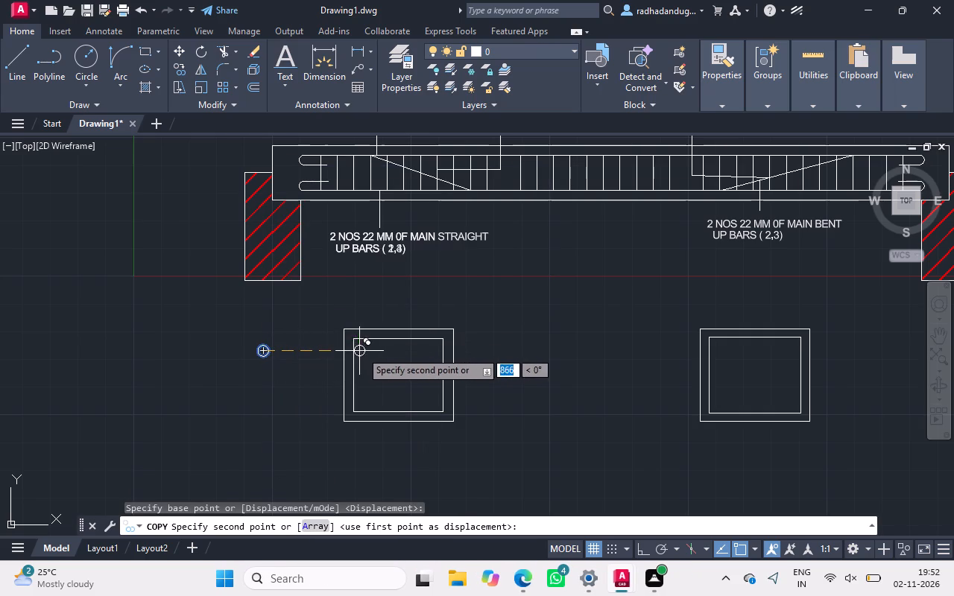
{"action": "left_click_drag", "start_coordinate": [361, 351], "coordinate": [363, 347]}
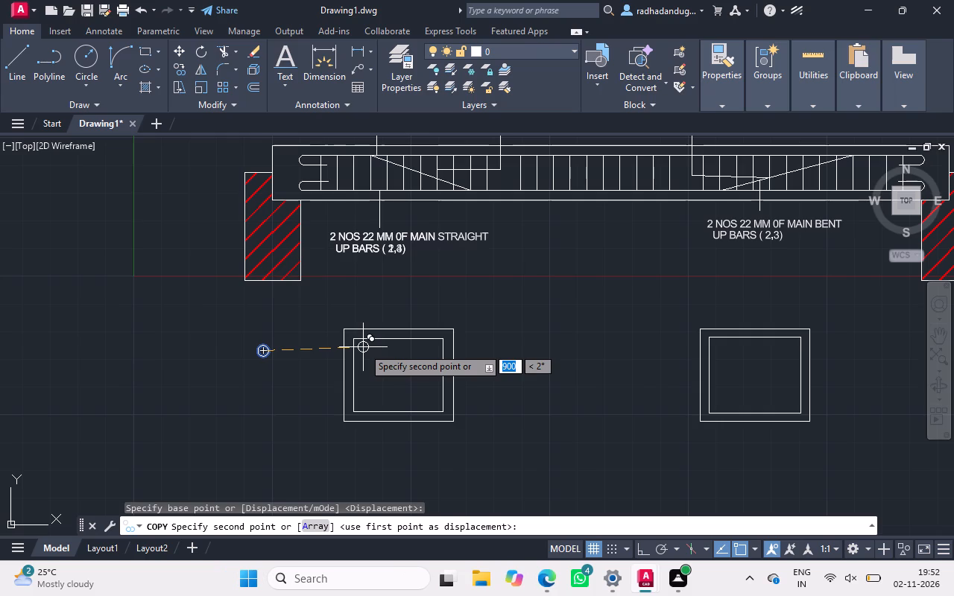
{"action": "left_click_drag", "start_coordinate": [363, 347], "coordinate": [358, 345]}
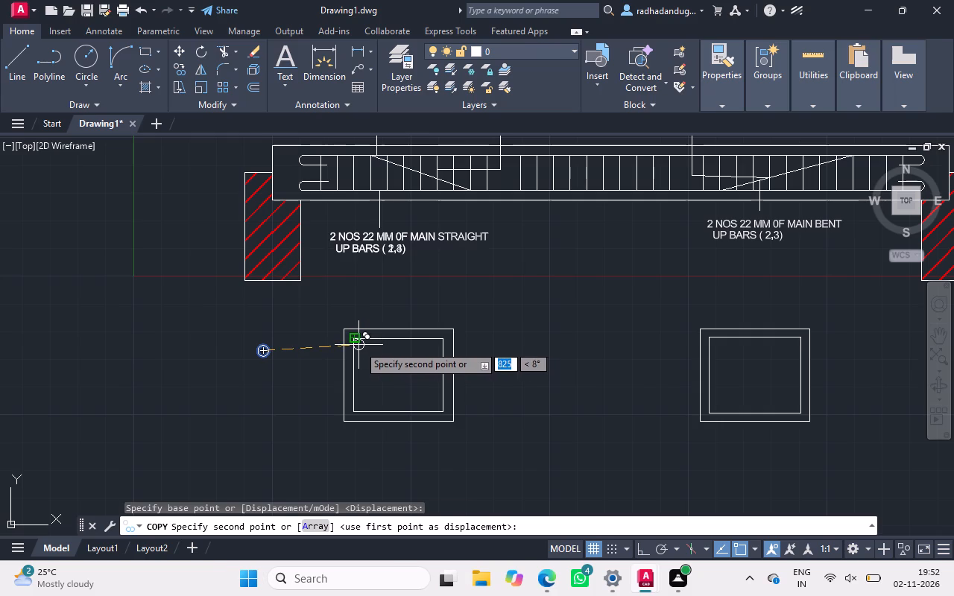
{"action": "left_click", "coordinate": [358, 345]}
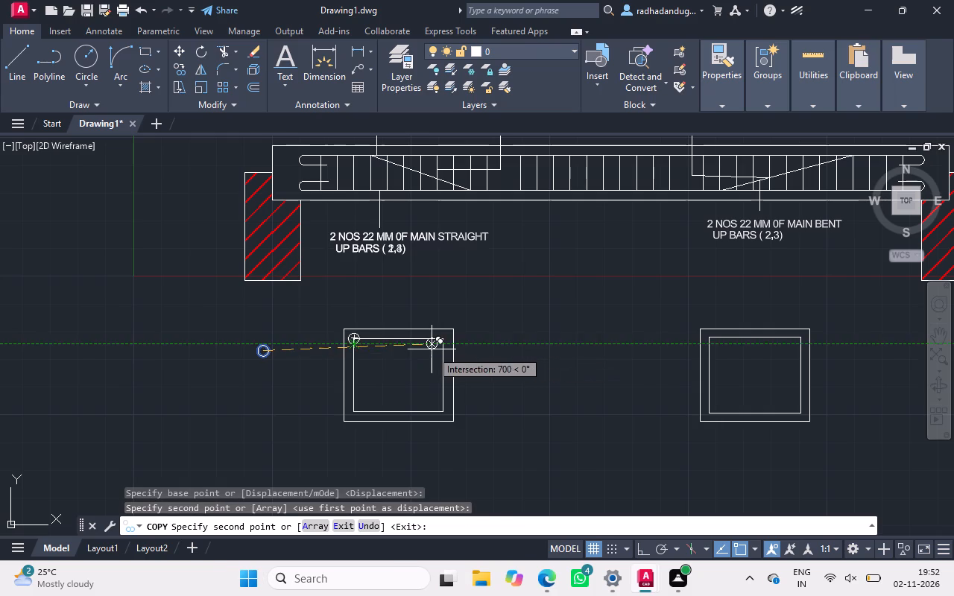
{"action": "scroll", "coordinate": [433, 348], "scroll_direction": "up", "scroll_amount": 5, "text": "ctrl"}
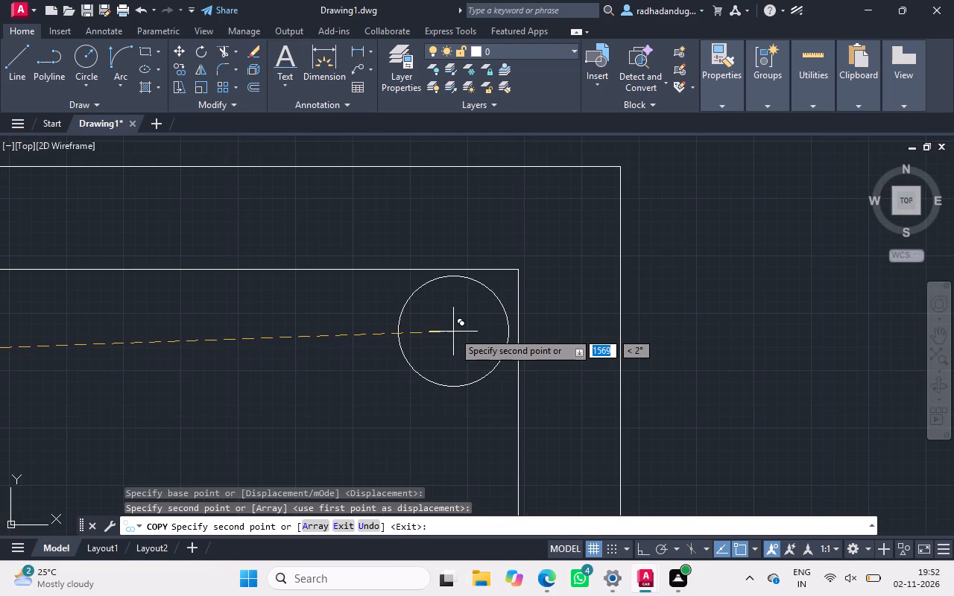
{"action": "left_click", "coordinate": [453, 332]}
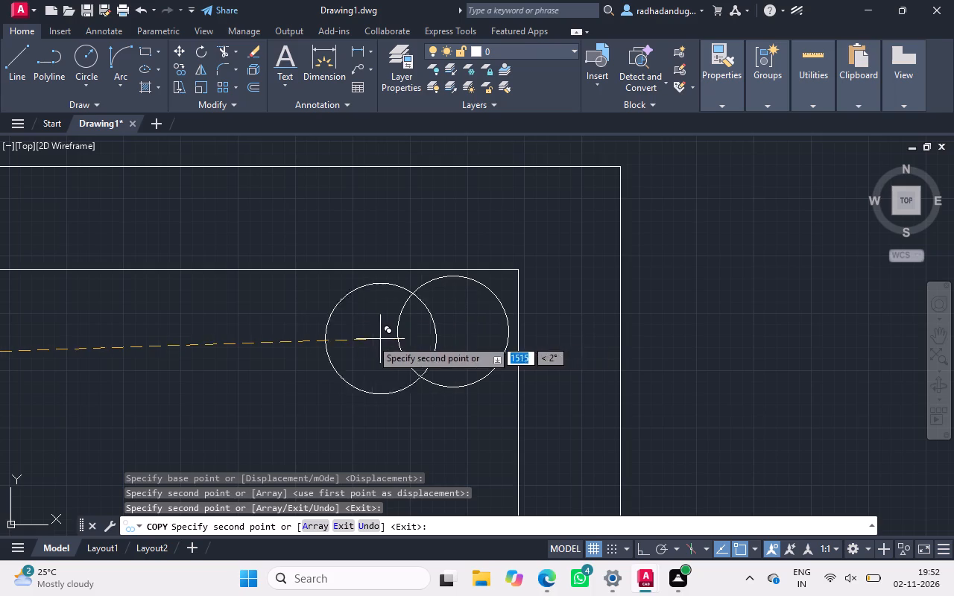
{"action": "scroll", "coordinate": [285, 338], "scroll_direction": "down", "scroll_amount": 3, "text": "ctrl"}
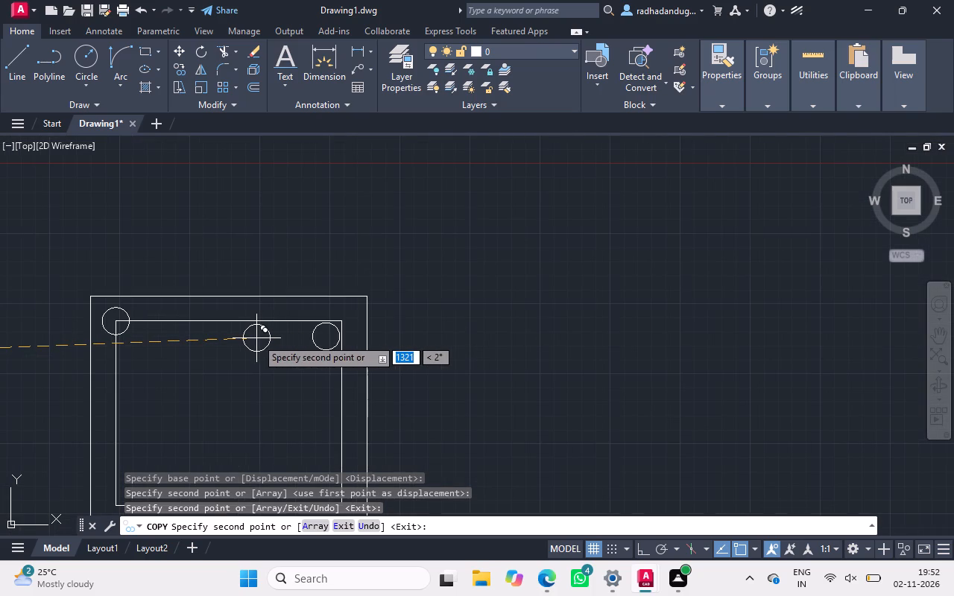
{"action": "left_click", "coordinate": [261, 338]}
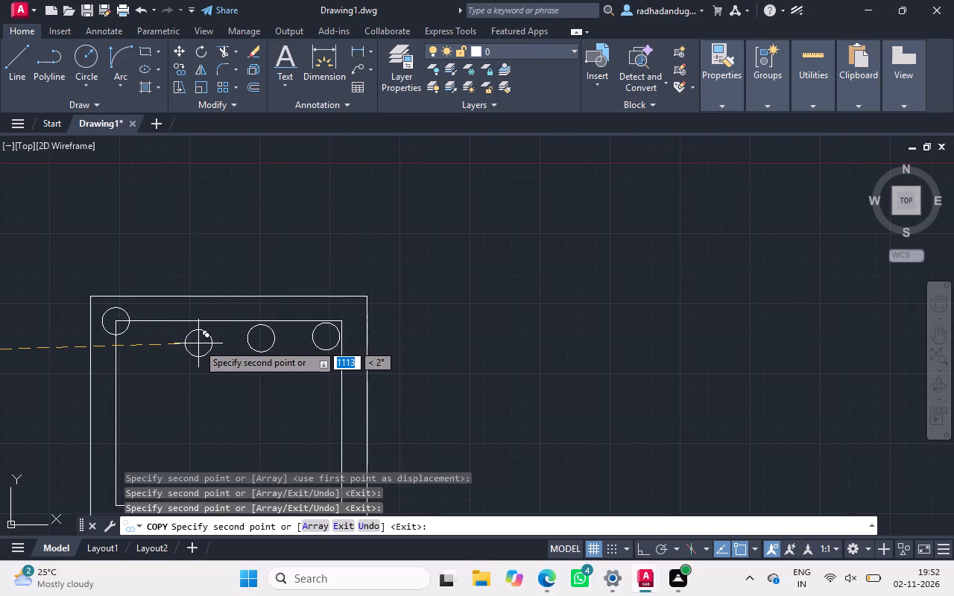
{"action": "left_click", "coordinate": [133, 338]}
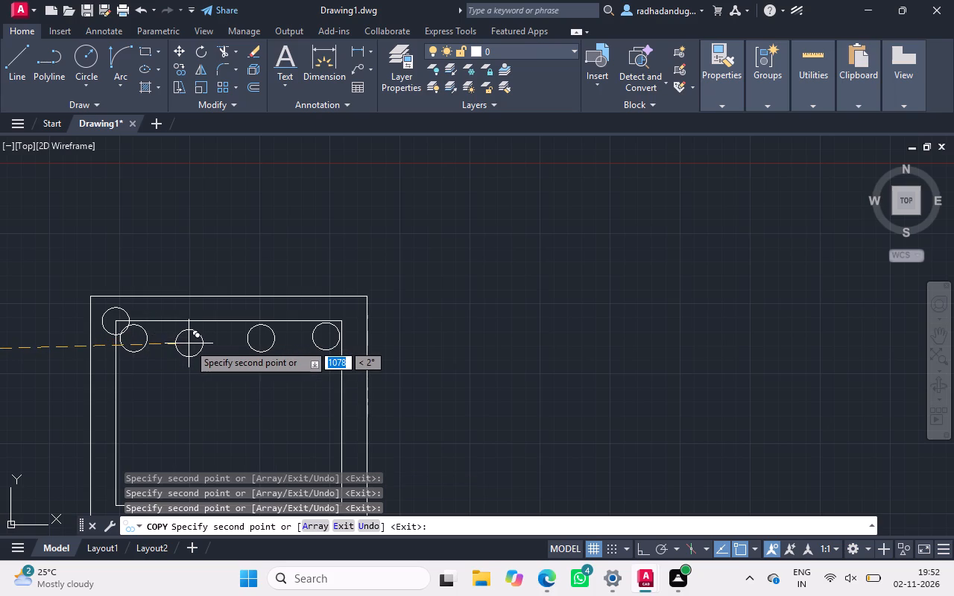
{"action": "left_click", "coordinate": [195, 343]}
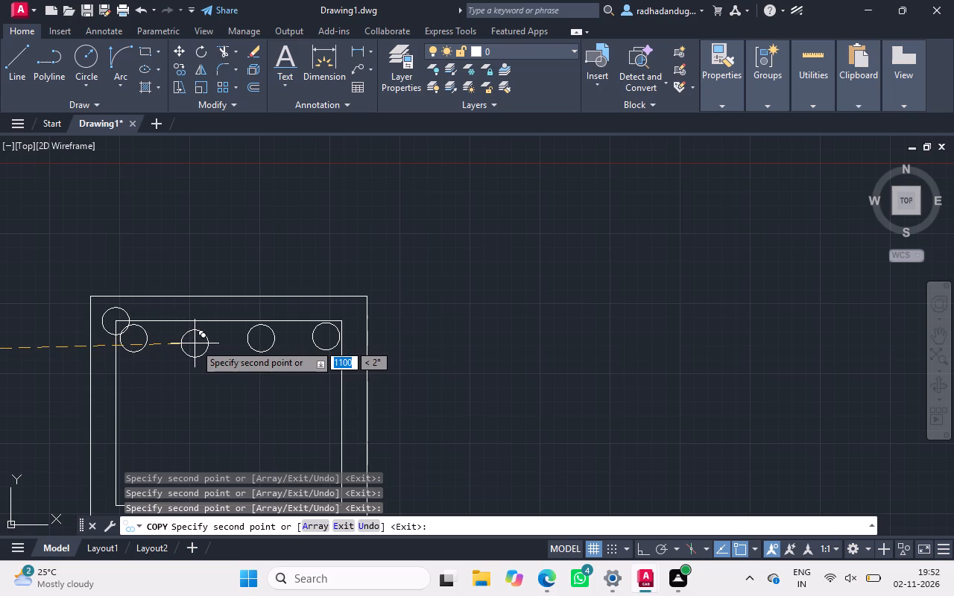
{"action": "key", "text": "Escape"}
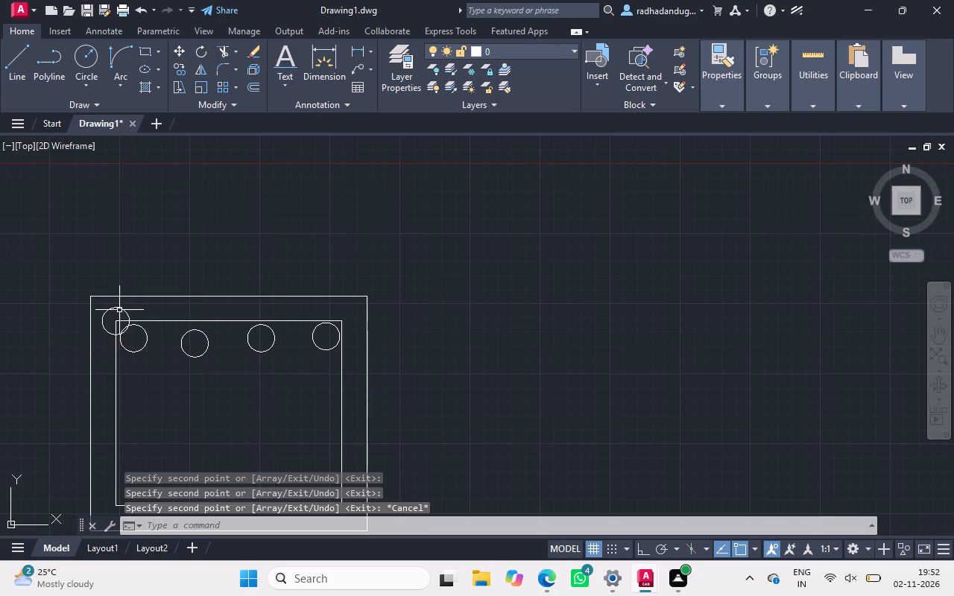
Delete the circle copy centred on the inner rectangle's upper-left corner.
{"action": "left_click", "coordinate": [119, 310]}
{"action": "key", "text": "Delete"}
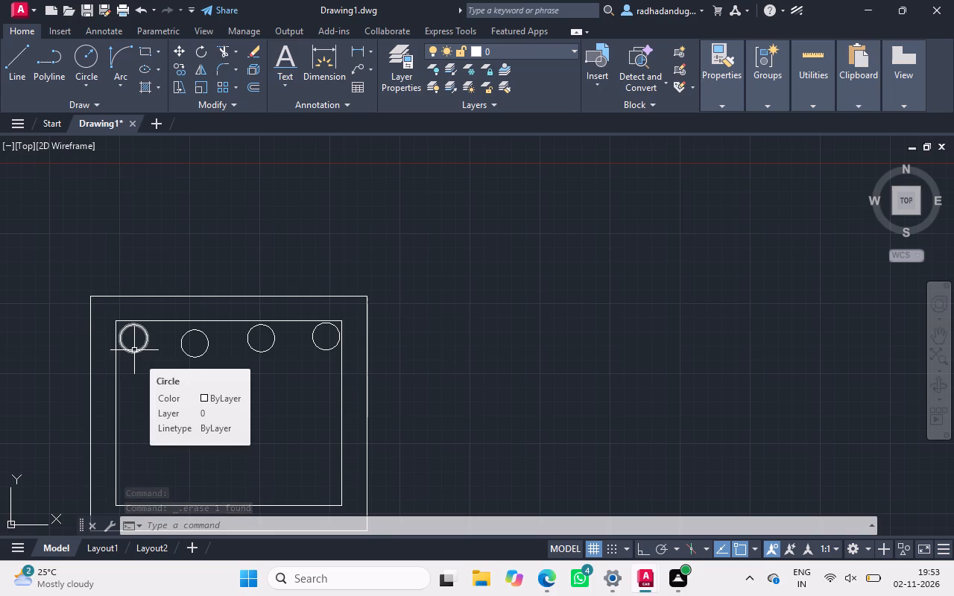
{"action": "key", "text": "Escape"}
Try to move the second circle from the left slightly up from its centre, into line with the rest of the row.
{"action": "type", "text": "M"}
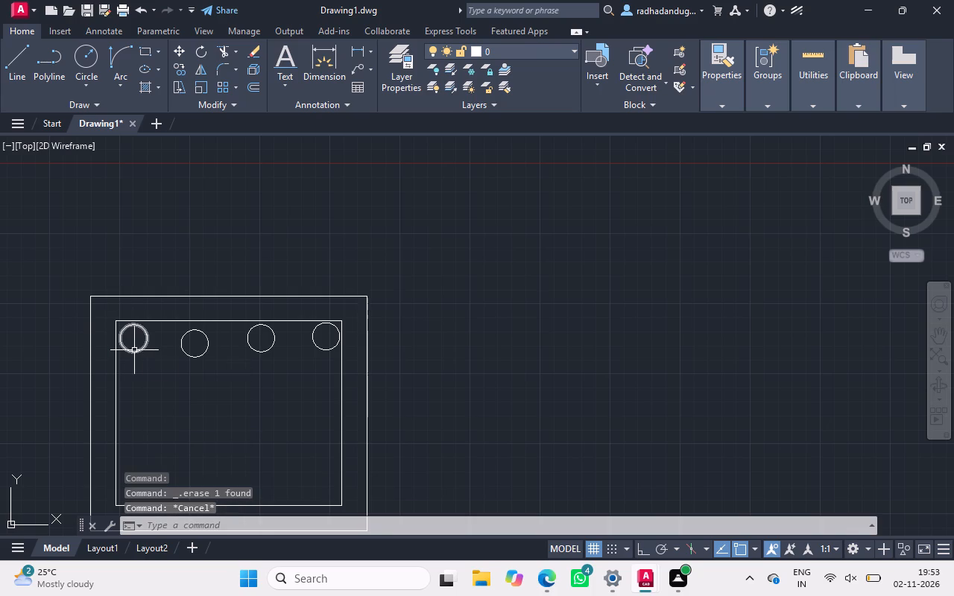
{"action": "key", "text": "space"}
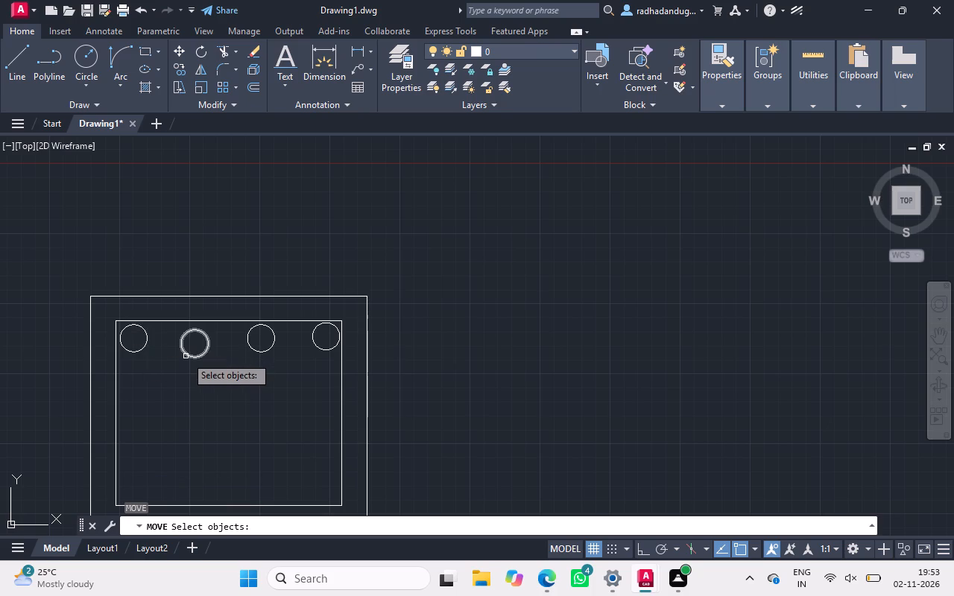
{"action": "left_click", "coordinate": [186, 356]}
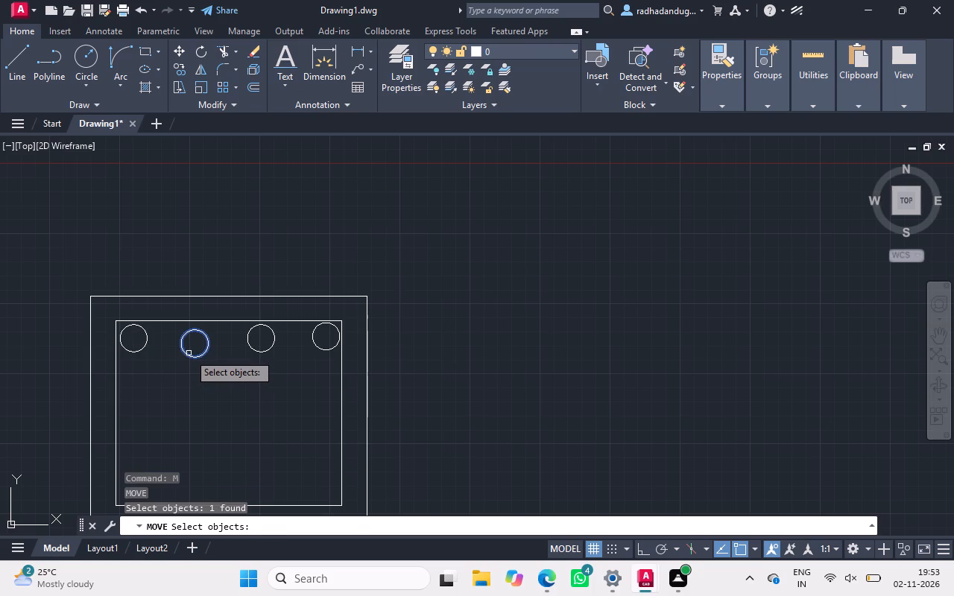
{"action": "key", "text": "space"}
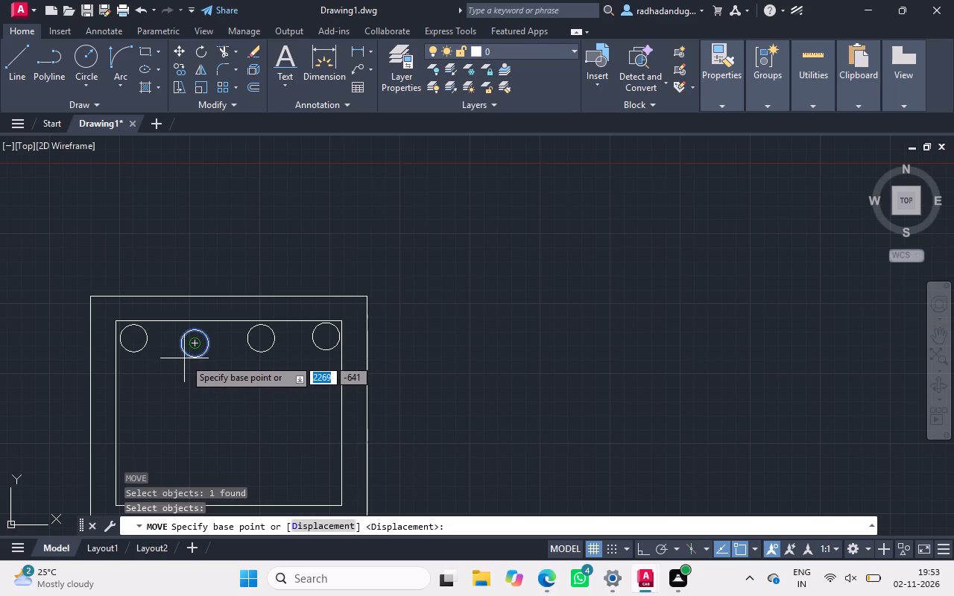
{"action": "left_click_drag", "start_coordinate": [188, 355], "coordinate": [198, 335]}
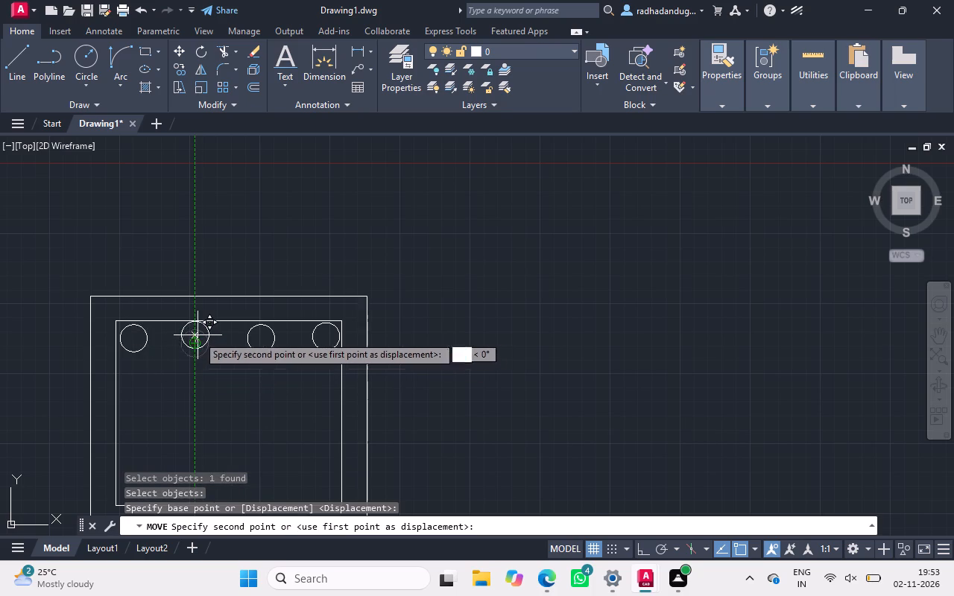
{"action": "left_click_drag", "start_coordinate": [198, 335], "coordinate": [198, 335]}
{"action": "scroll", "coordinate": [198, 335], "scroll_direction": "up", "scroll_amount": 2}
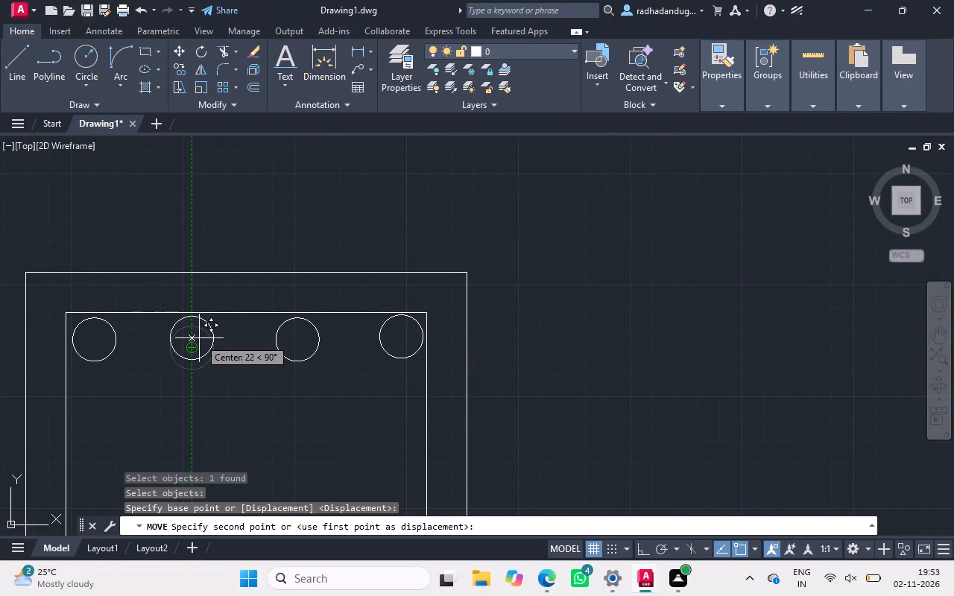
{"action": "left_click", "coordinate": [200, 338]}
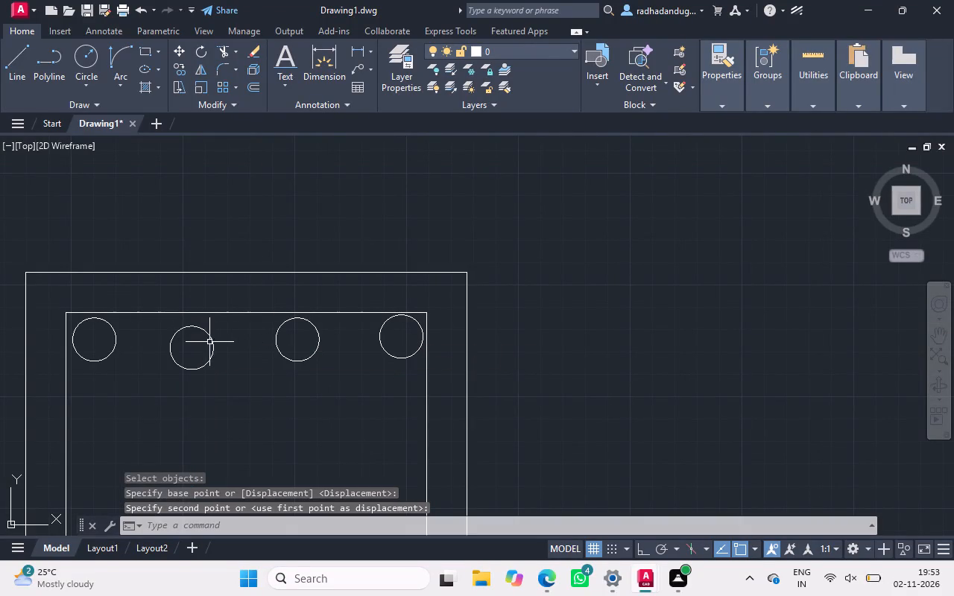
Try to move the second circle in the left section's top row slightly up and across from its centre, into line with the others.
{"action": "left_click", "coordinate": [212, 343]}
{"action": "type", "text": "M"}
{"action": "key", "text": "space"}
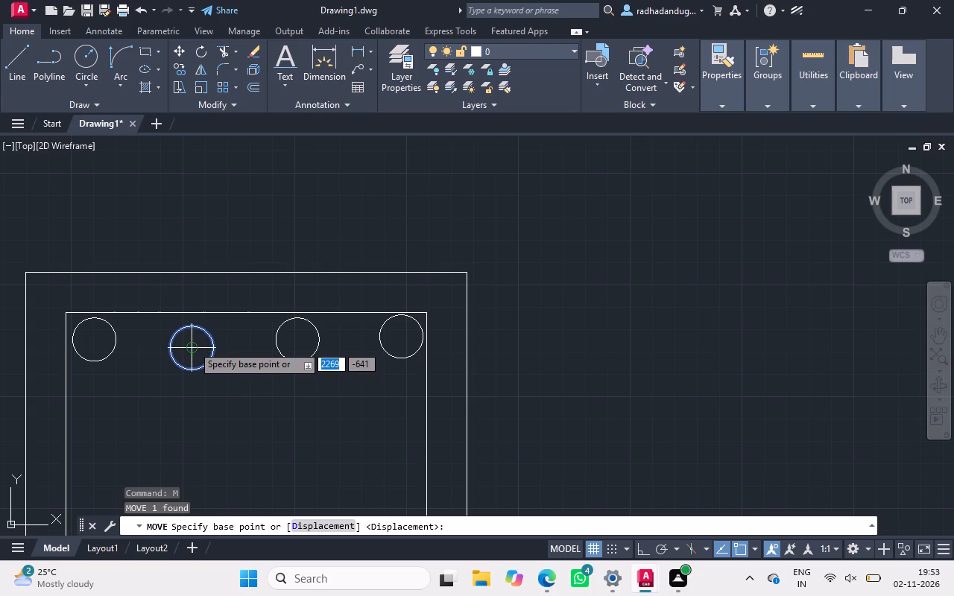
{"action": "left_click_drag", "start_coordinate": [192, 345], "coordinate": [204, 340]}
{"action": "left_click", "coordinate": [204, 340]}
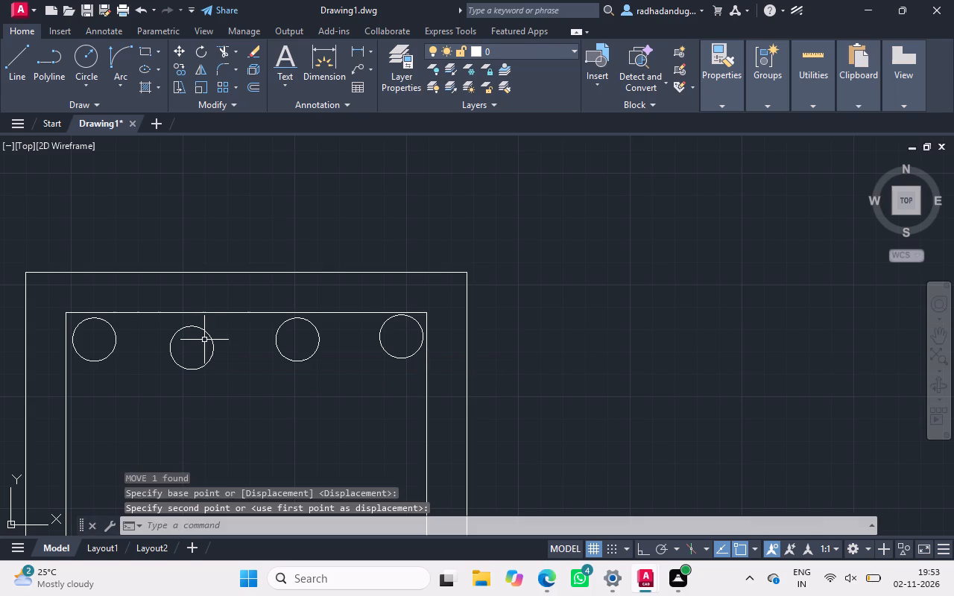
Move the second circle in the left section's top row from its centre, up and slightly right, into line with its neighbours.
{"action": "scroll", "coordinate": [194, 343], "scroll_direction": "up", "scroll_amount": 4, "text": "ctrl"}
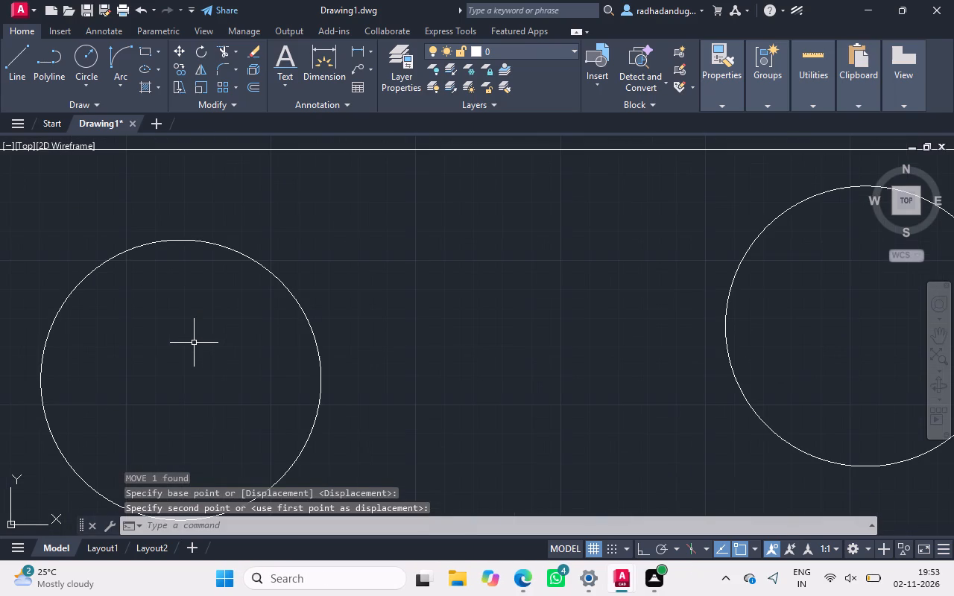
{"action": "left_click", "coordinate": [309, 324]}
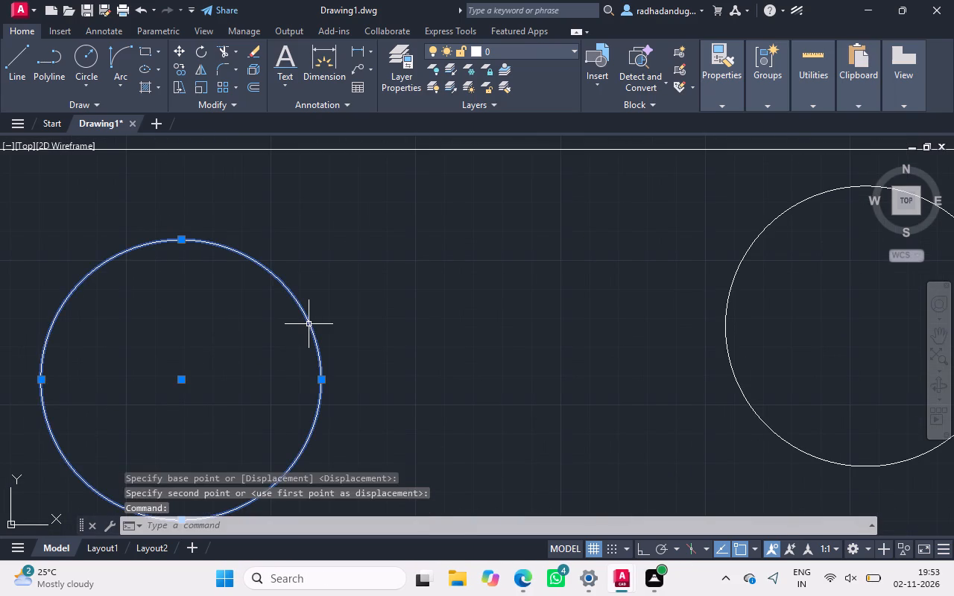
{"action": "type", "text": "M"}
{"action": "key", "text": "space"}
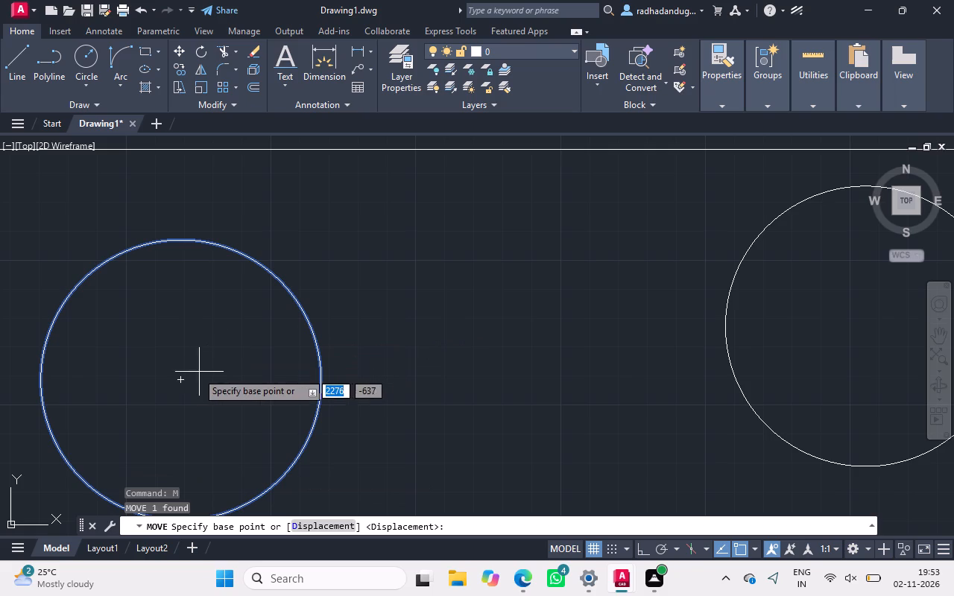
{"action": "left_click_drag", "start_coordinate": [181, 380], "coordinate": [203, 323]}
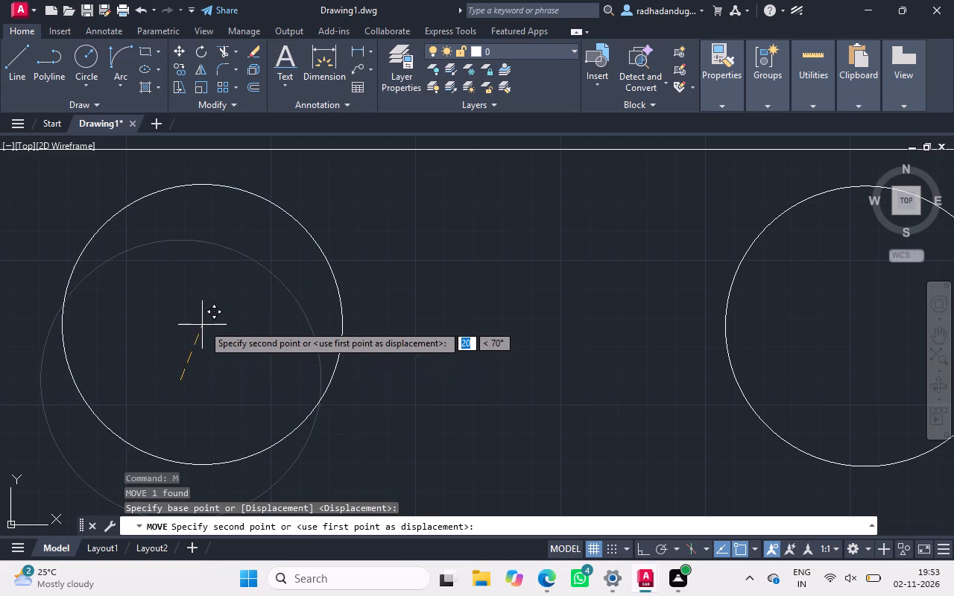
{"action": "left_click_drag", "start_coordinate": [203, 323], "coordinate": [212, 314]}
{"action": "left_click", "coordinate": [212, 314]}
Copy the second top-row circle from its centre into the two lower corners of the left section's inner rectangle.
{"action": "scroll", "coordinate": [212, 314], "scroll_direction": "down", "scroll_amount": 3, "text": "ctrl"}
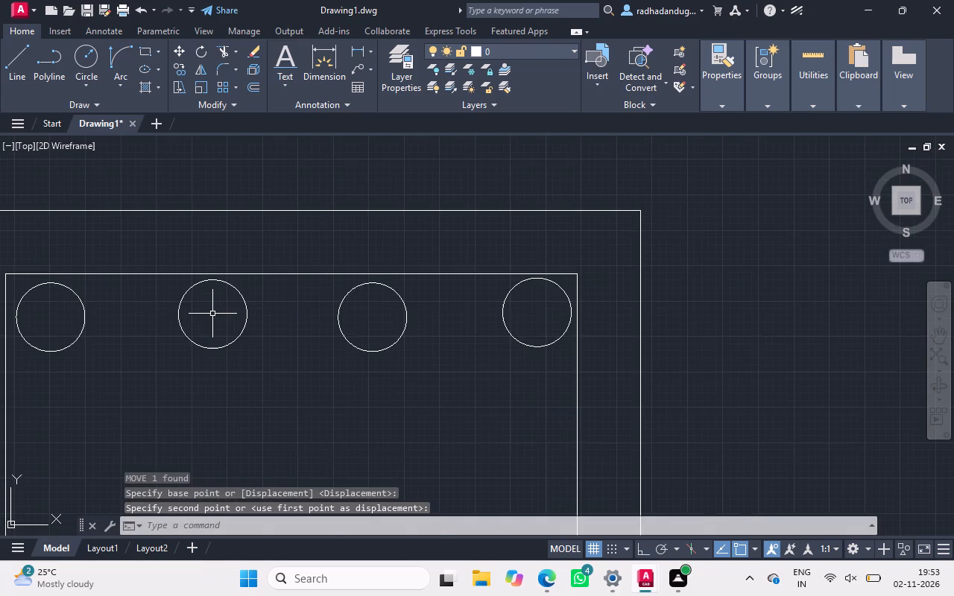
{"action": "scroll", "coordinate": [212, 314], "scroll_direction": "down", "scroll_amount": 2, "text": "ctrl"}
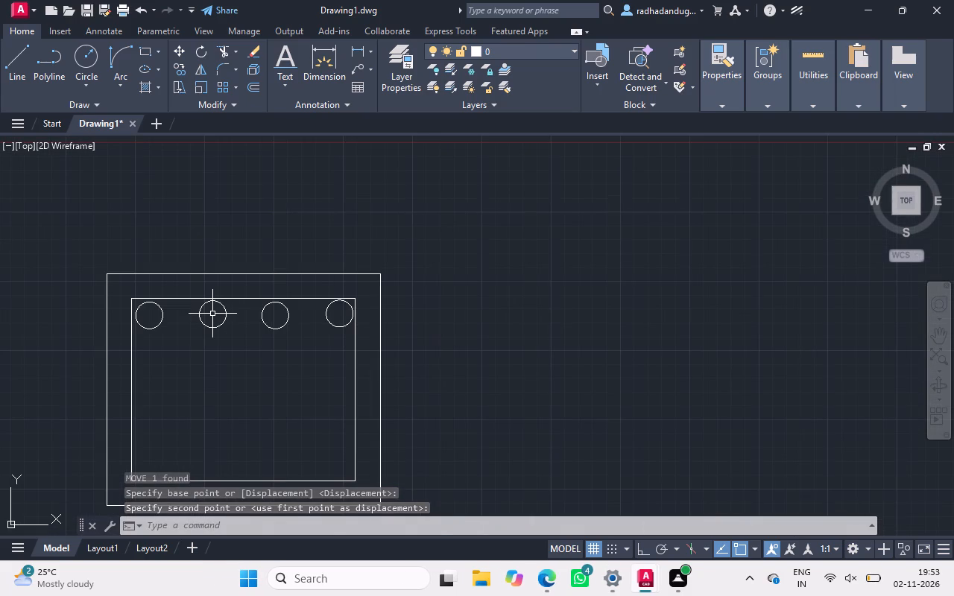
{"action": "left_click", "coordinate": [211, 328]}
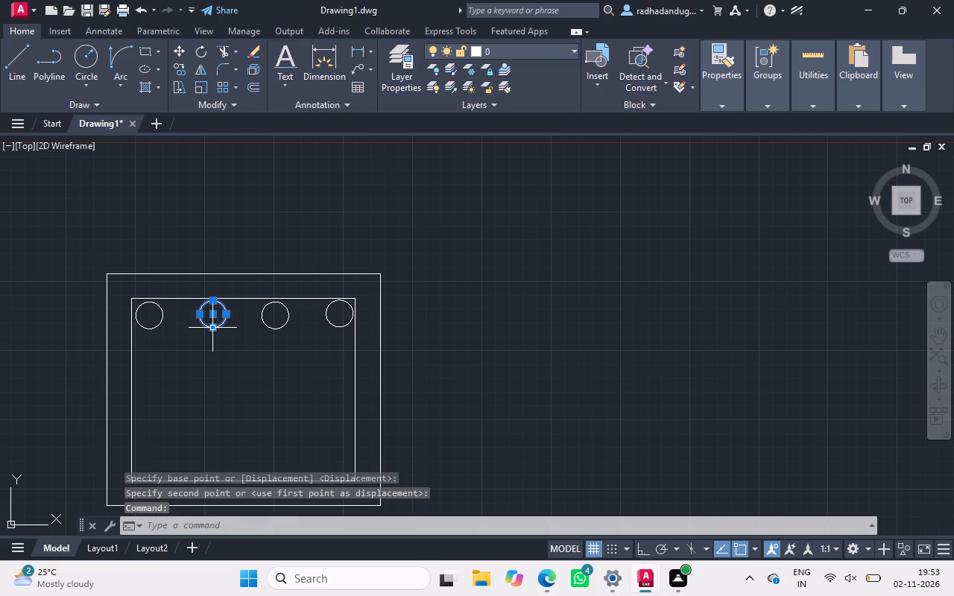
{"action": "right_click", "coordinate": [217, 336]}
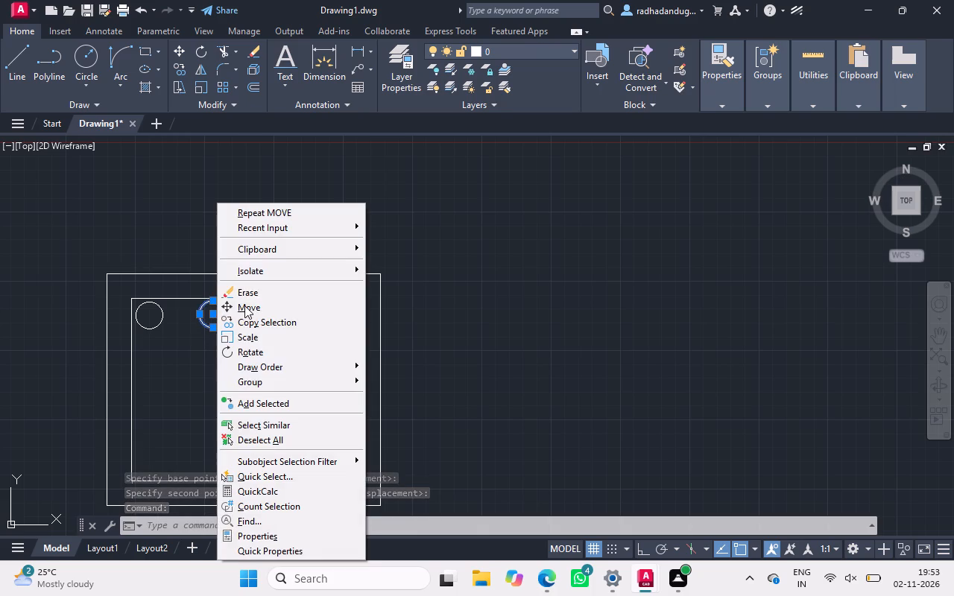
{"action": "left_click", "coordinate": [277, 327]}
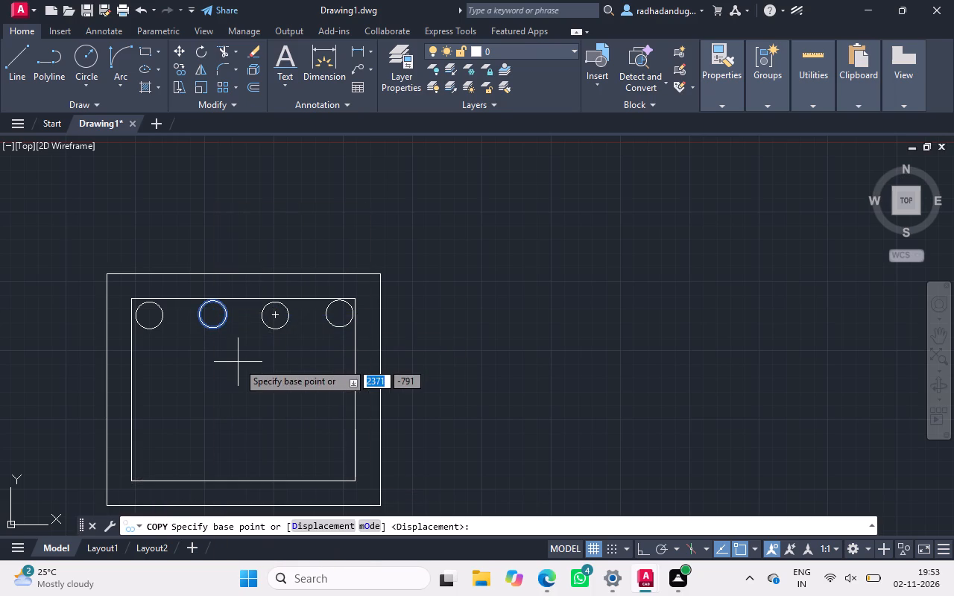
{"action": "scroll", "coordinate": [238, 362], "scroll_direction": "down", "scroll_amount": 1, "text": "ctrl"}
{"action": "scroll", "coordinate": [177, 431], "scroll_direction": "up", "scroll_amount": 3, "text": "ctrl"}
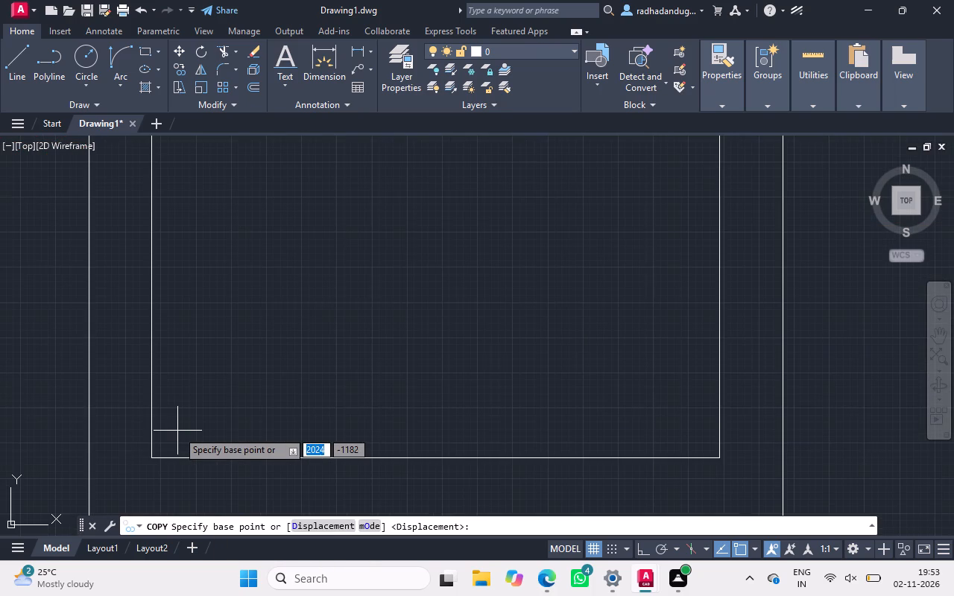
{"action": "scroll", "coordinate": [210, 391], "scroll_direction": "down", "scroll_amount": 1, "text": "ctrl"}
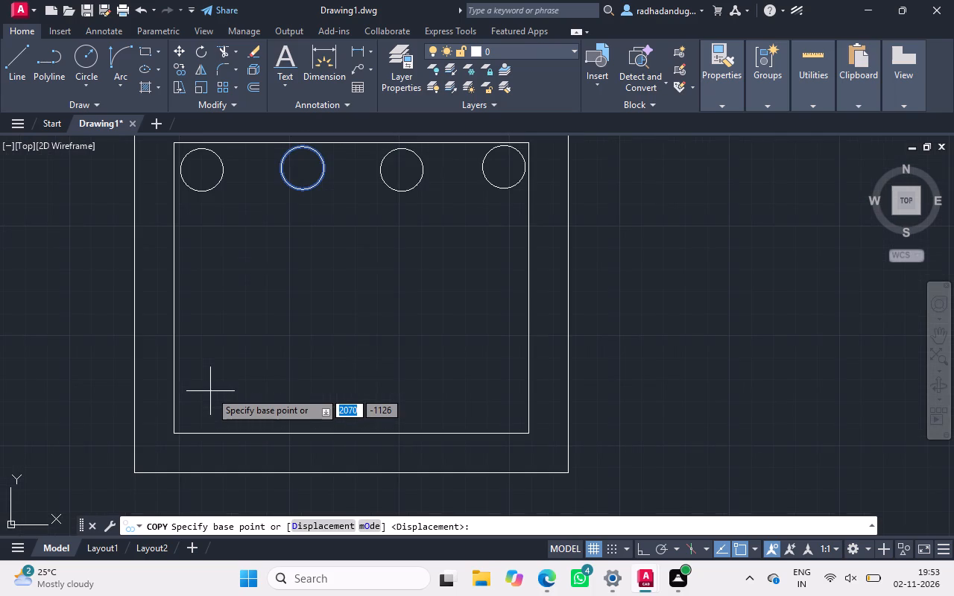
{"action": "left_click", "coordinate": [286, 180]}
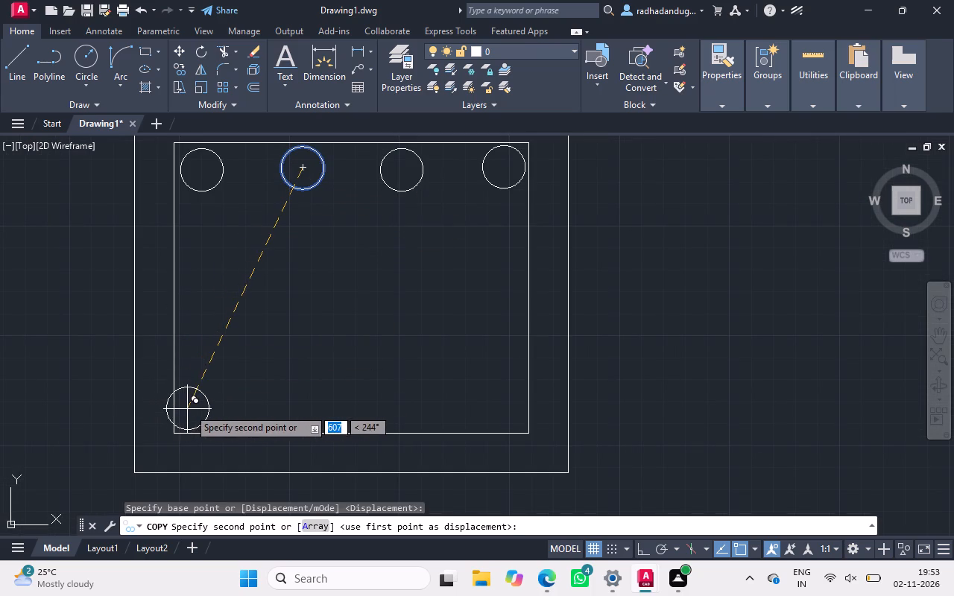
{"action": "left_click", "coordinate": [199, 408]}
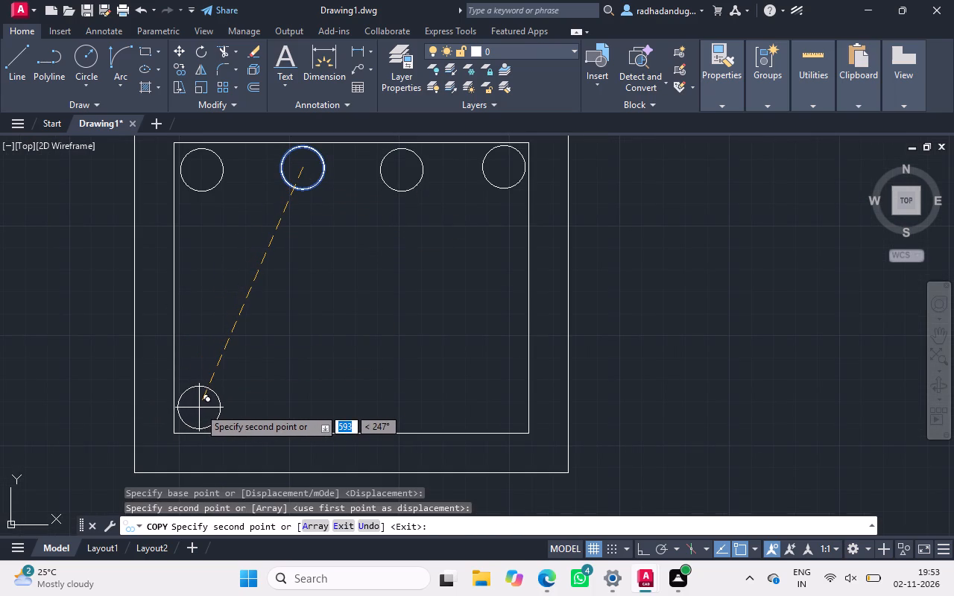
{"action": "left_click", "coordinate": [504, 408]}
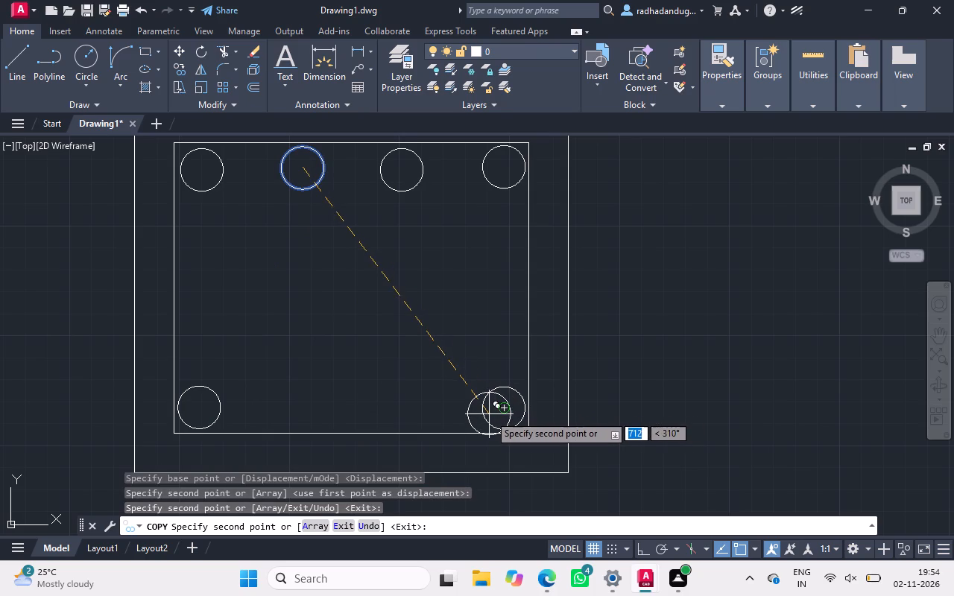
{"action": "key", "text": "Escape"}
Delete the loose original circle in the empty space beside the left cross-section.
{"action": "scroll", "coordinate": [335, 340], "scroll_direction": "down", "scroll_amount": 2, "text": "ctrl"}
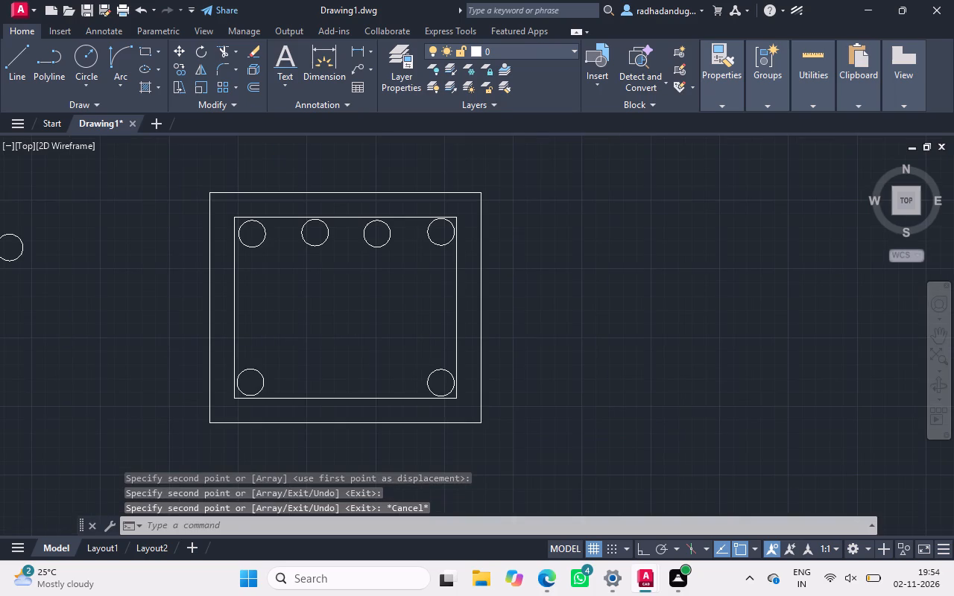
{"action": "left_click", "coordinate": [138, 289]}
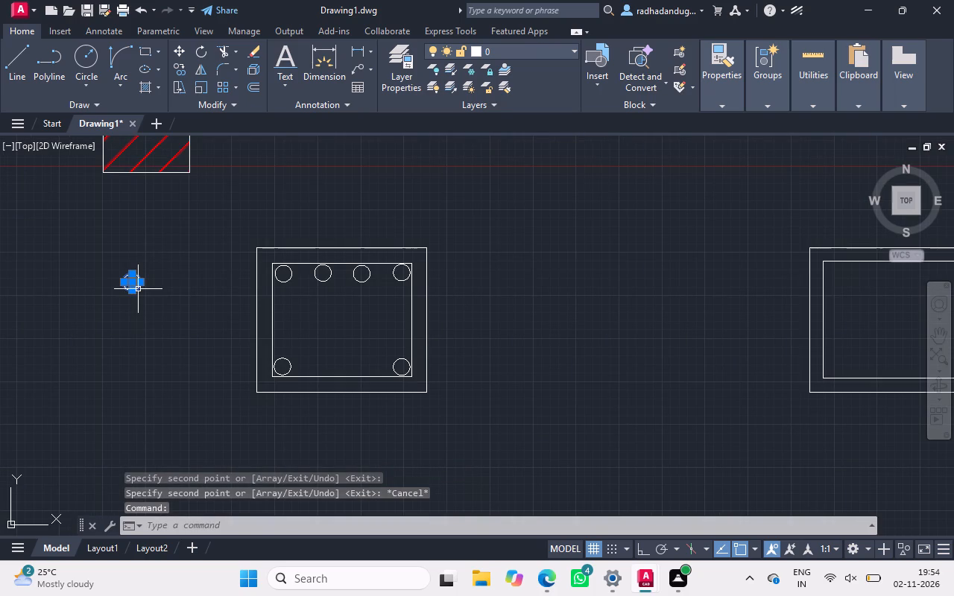
{"action": "key", "text": "Delete"}
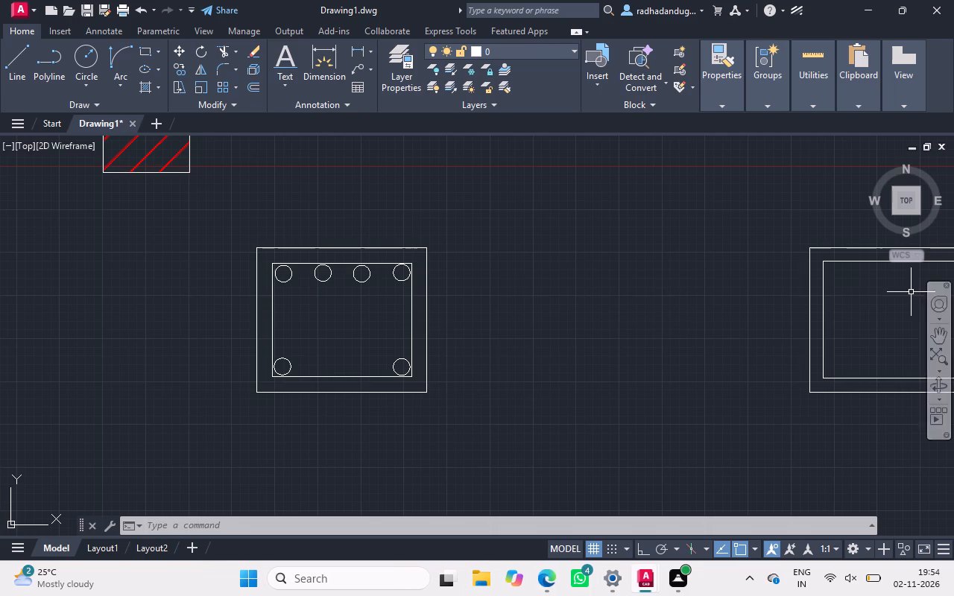
Copy the left section's upper-right circle from its centre into the two upper corners of the right section's inner rectangle.
{"action": "left_click", "coordinate": [937, 336]}
{"action": "left_click_drag", "start_coordinate": [843, 333], "coordinate": [501, 352]}
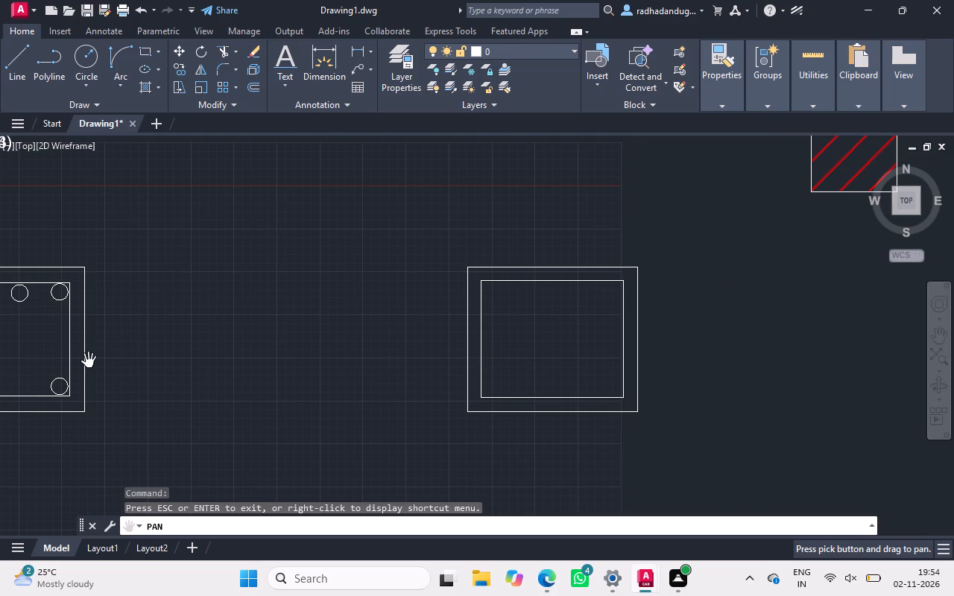
{"action": "key", "text": "Escape"}
{"action": "left_click", "coordinate": [57, 299]}
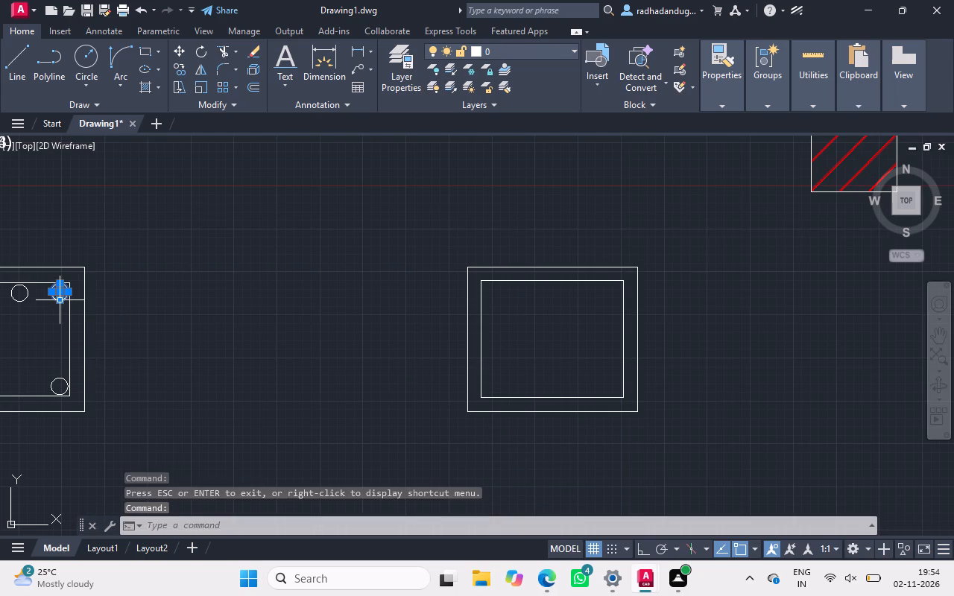
{"action": "right_click", "coordinate": [425, 335]}
{"action": "left_click", "coordinate": [449, 320]}
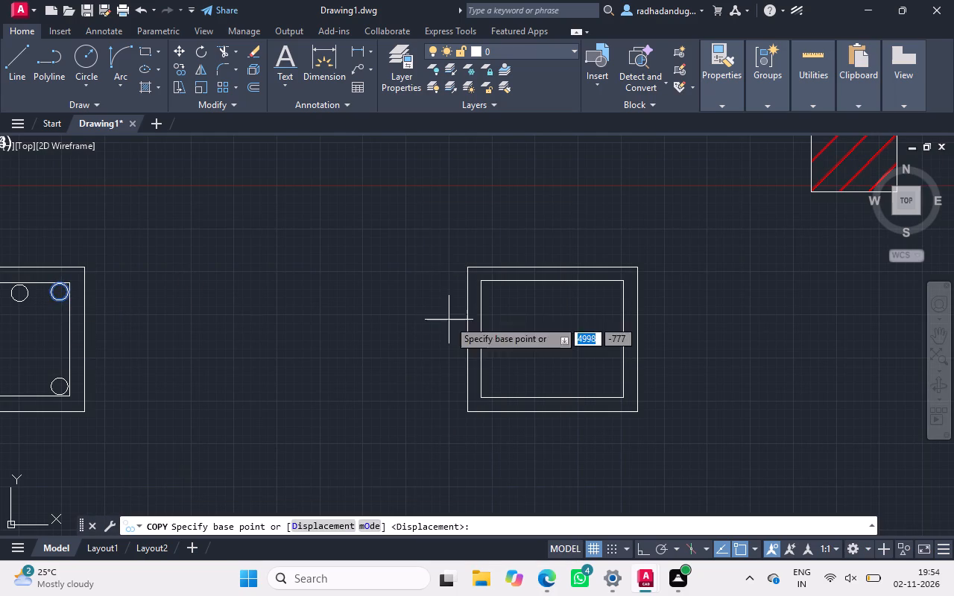
{"action": "left_click", "coordinate": [48, 291]}
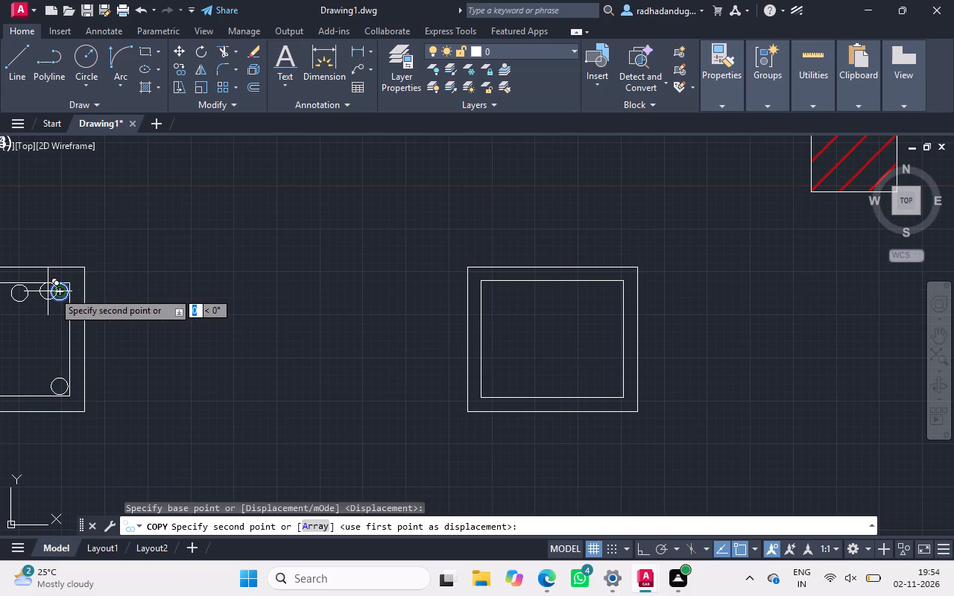
{"action": "left_click", "coordinate": [490, 291]}
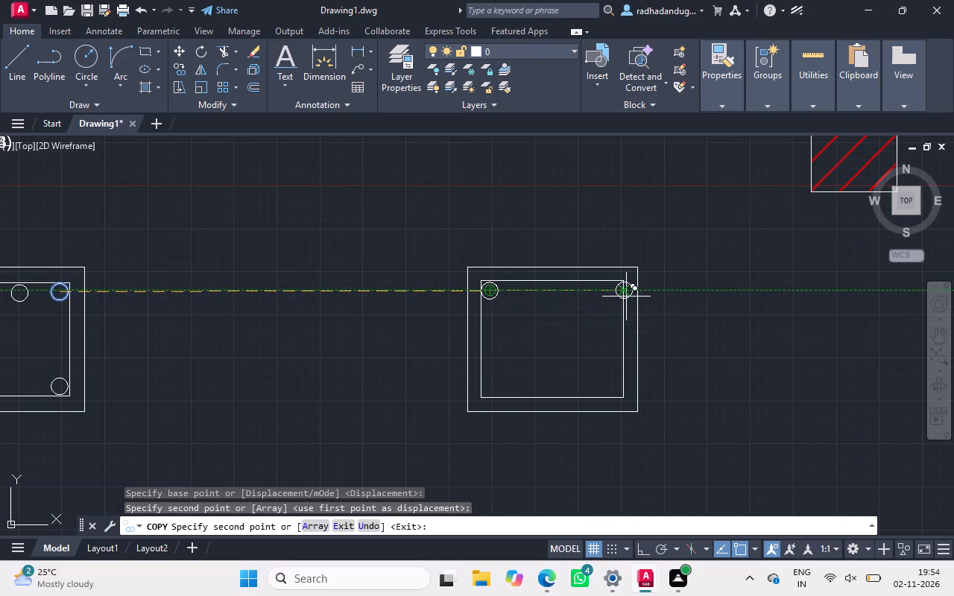
{"action": "left_click", "coordinate": [611, 299]}
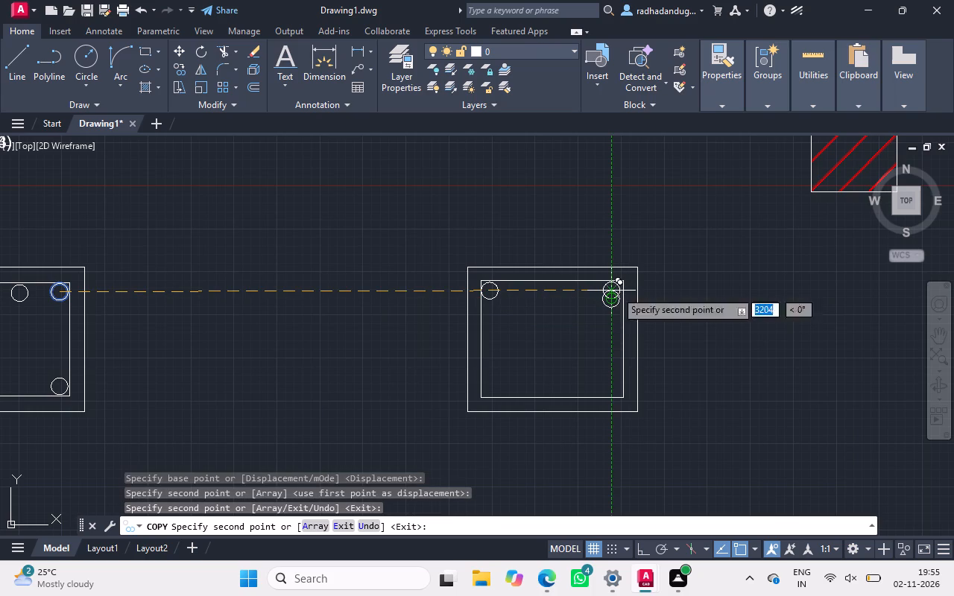
Place four more copies of the circle in a row just above the bottom edge of the right section's inner rectangle.
{"action": "scroll", "coordinate": [615, 291], "scroll_direction": "up", "scroll_amount": 3}
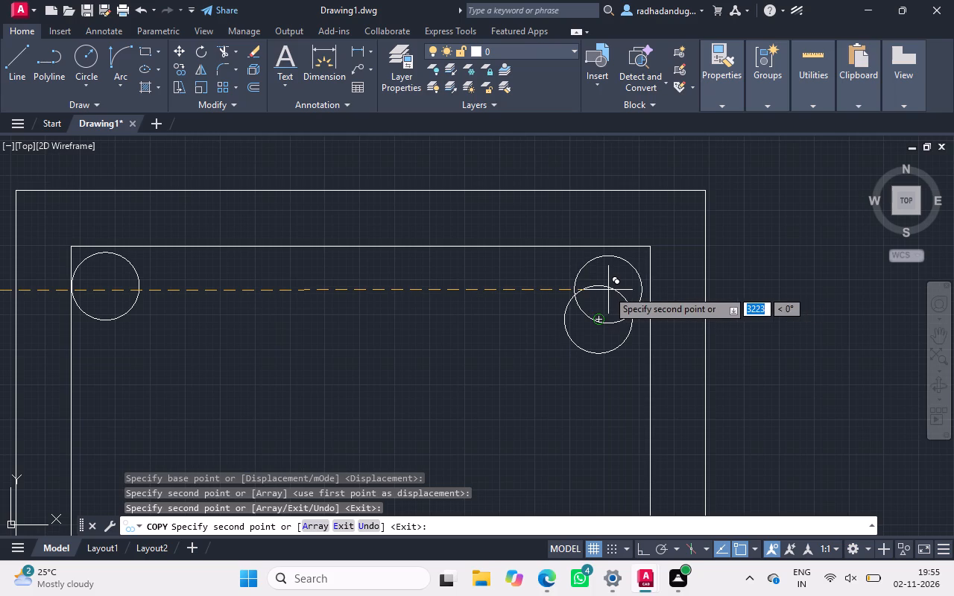
{"action": "scroll", "coordinate": [572, 423], "scroll_direction": "down", "scroll_amount": 3, "text": "ctrl"}
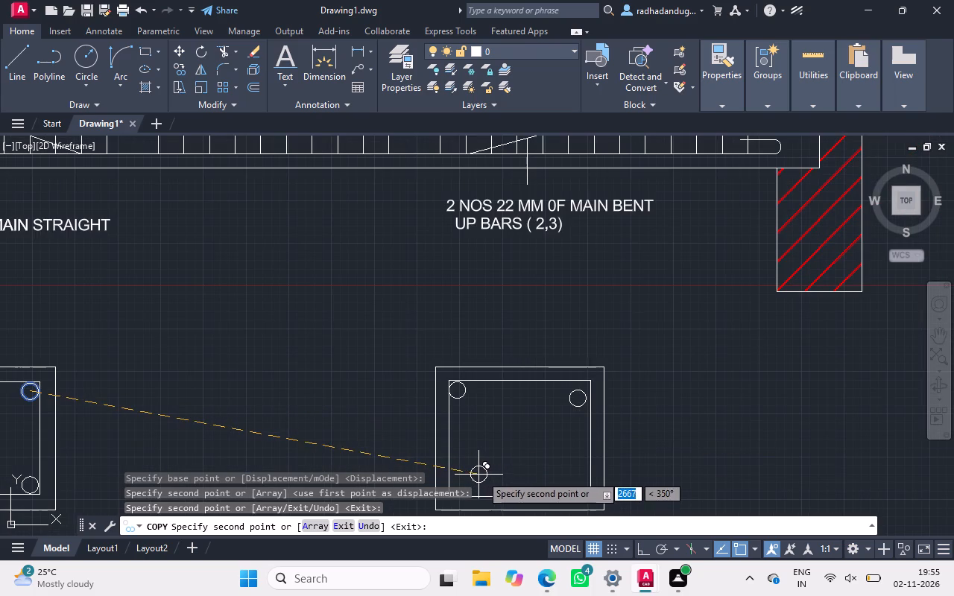
{"action": "left_click", "coordinate": [579, 484]}
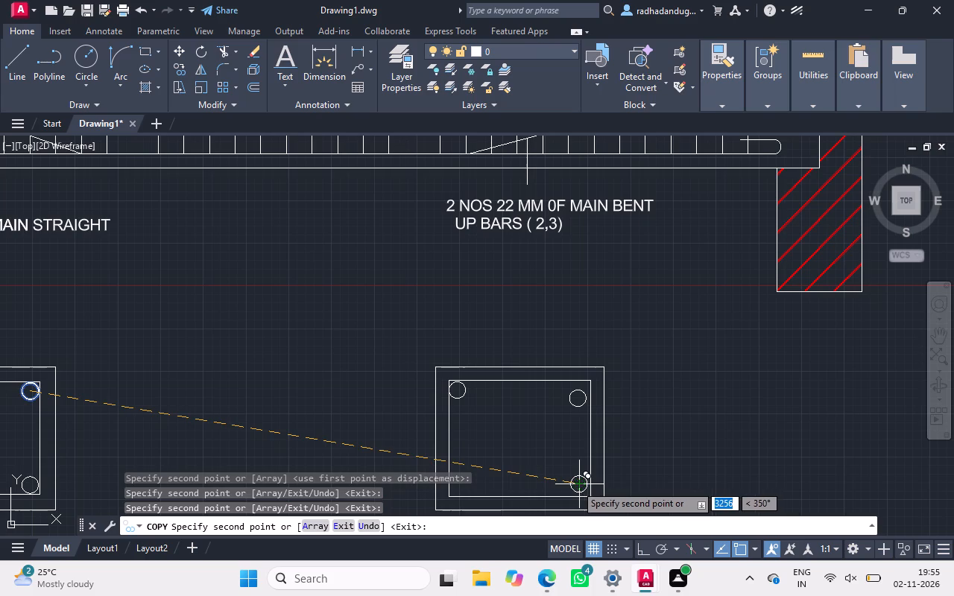
{"action": "left_click", "coordinate": [461, 486]}
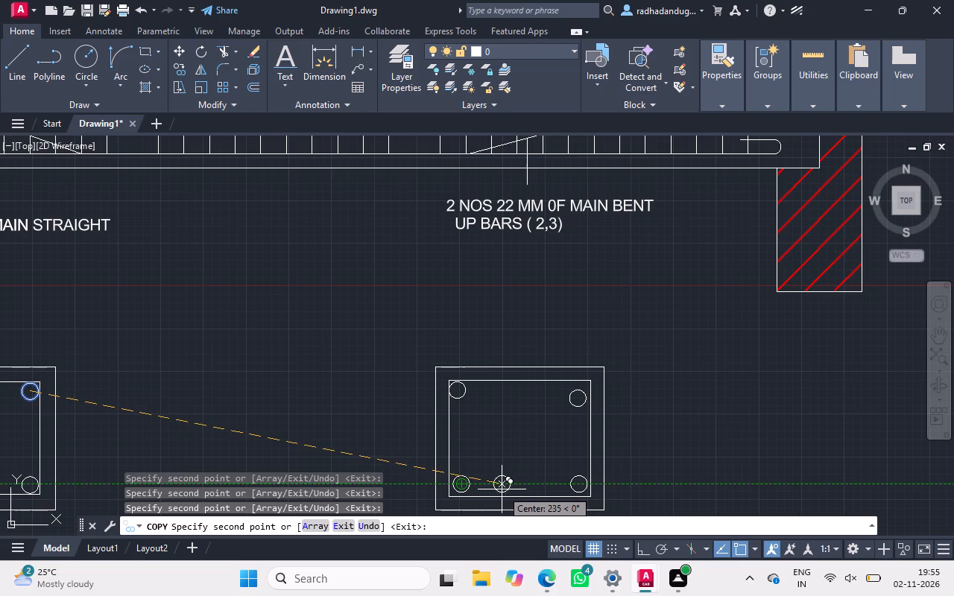
{"action": "left_click_drag", "start_coordinate": [500, 492], "coordinate": [521, 492]}
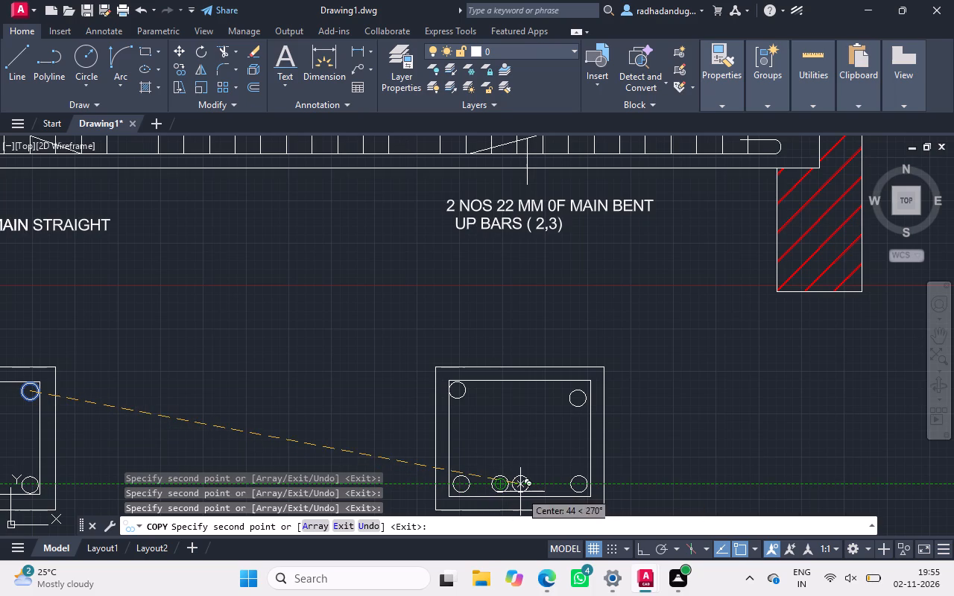
{"action": "left_click_drag", "start_coordinate": [521, 492], "coordinate": [542, 491]}
{"action": "left_click", "coordinate": [542, 491]}
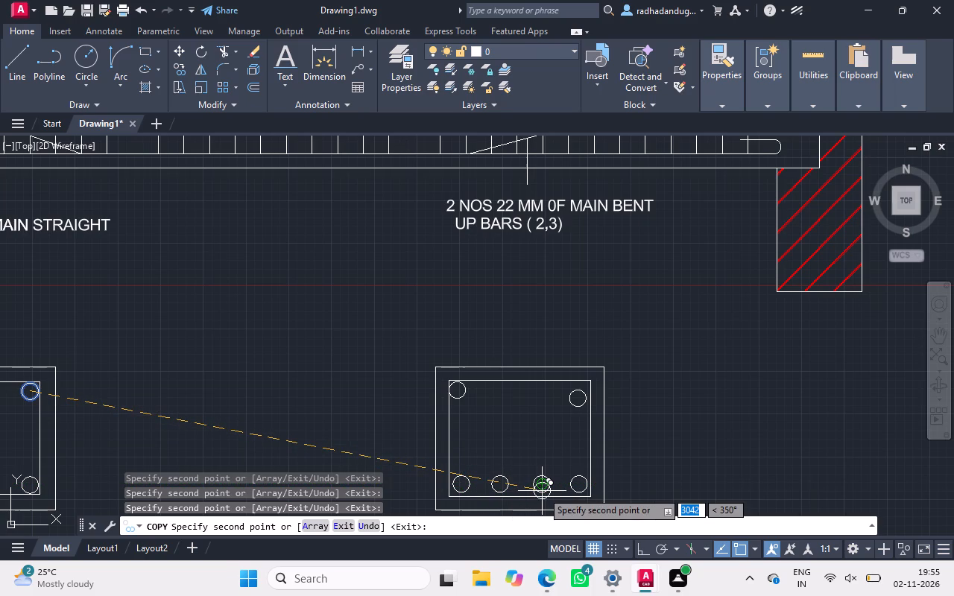
{"action": "key", "text": "Escape"}
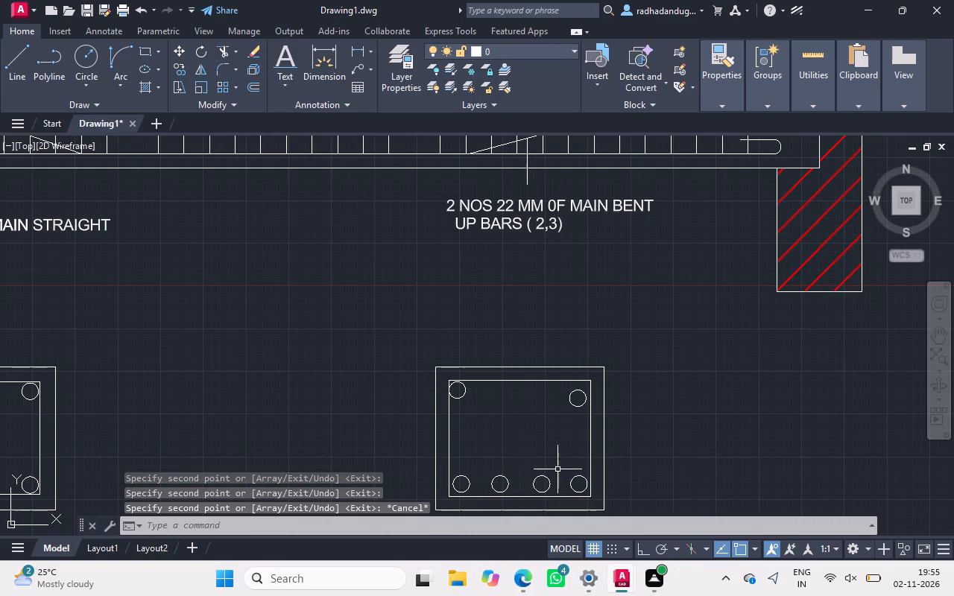
Try to move the right section's upper-right circle closer to the inner rectangle's corner.
{"action": "left_click", "coordinate": [575, 408]}
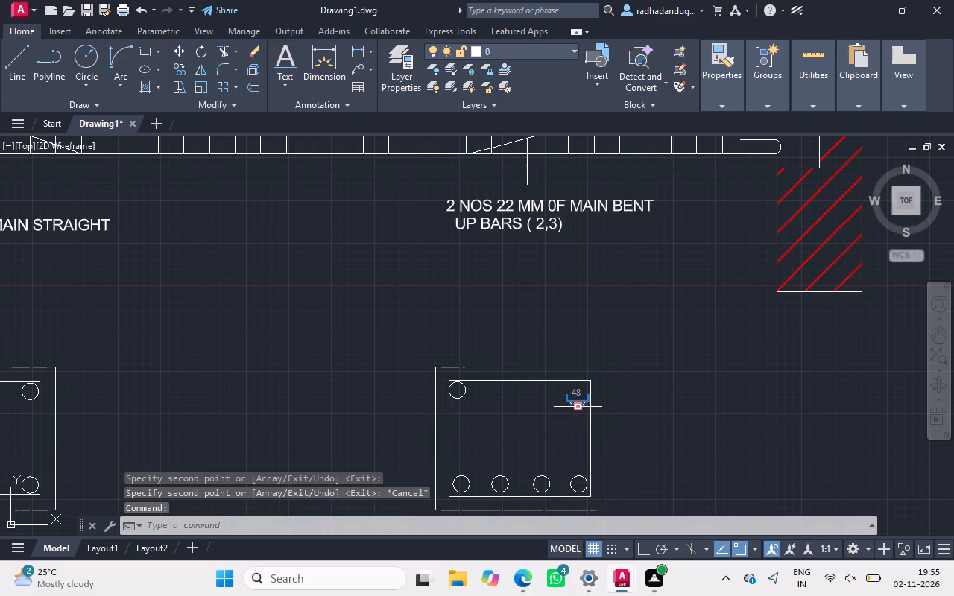
{"action": "type", "text": "M"}
{"action": "key", "text": "space"}
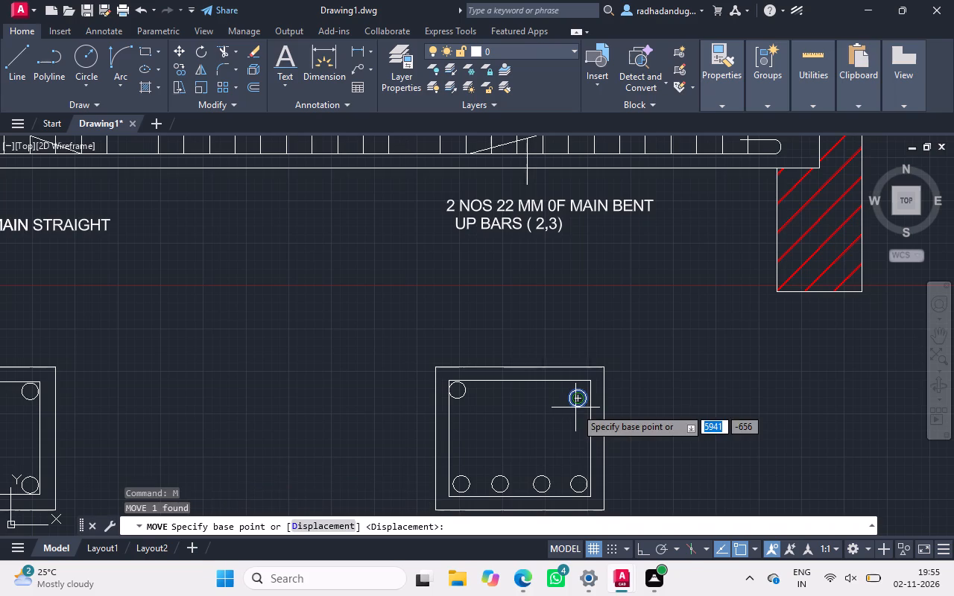
{"action": "scroll", "coordinate": [575, 408], "scroll_direction": "up", "scroll_amount": 3}
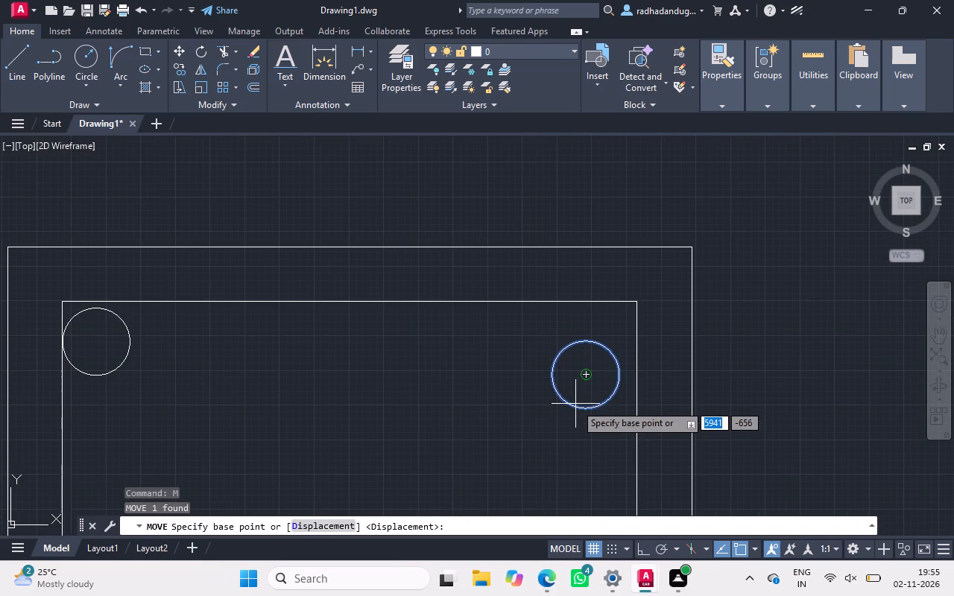
{"action": "left_click", "coordinate": [594, 343]}
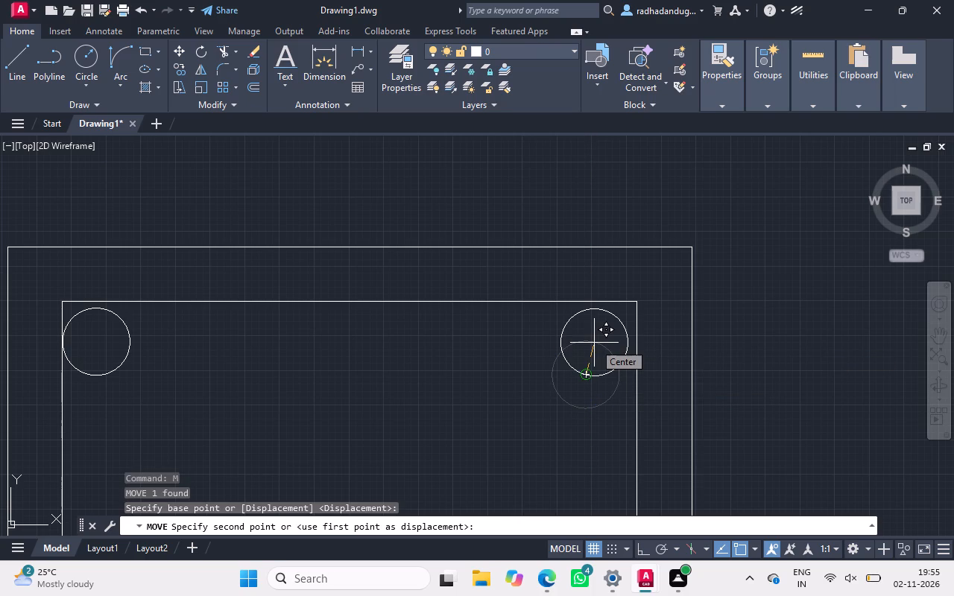
{"action": "key", "text": "space"}
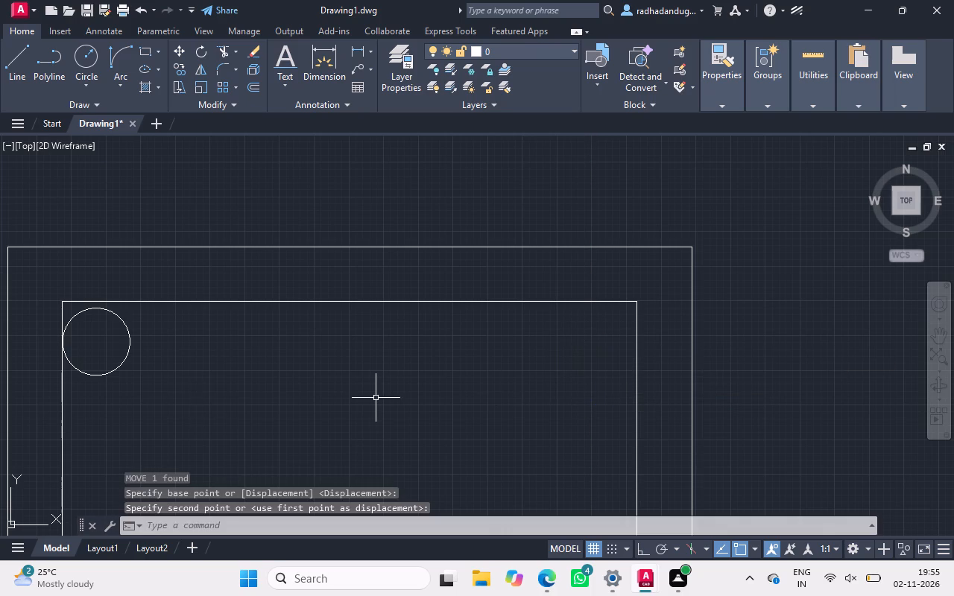
Copy the right section's upper-left circle from its centre into the inner rectangle's upper-right corner.
{"action": "scroll", "coordinate": [376, 398], "scroll_direction": "down", "scroll_amount": 4, "text": "ctrl"}
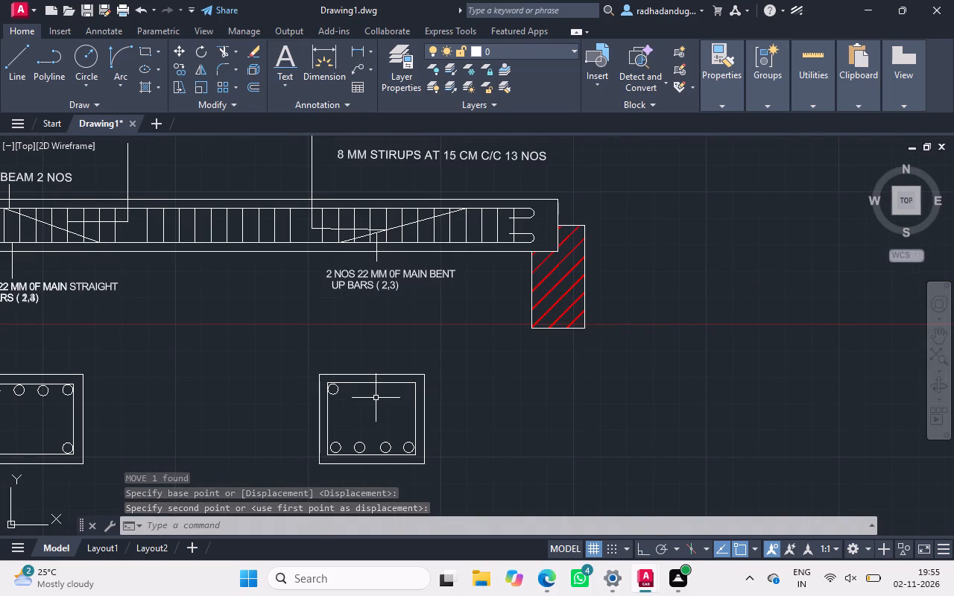
{"action": "left_click", "coordinate": [338, 387]}
{"action": "right_click", "coordinate": [338, 387]}
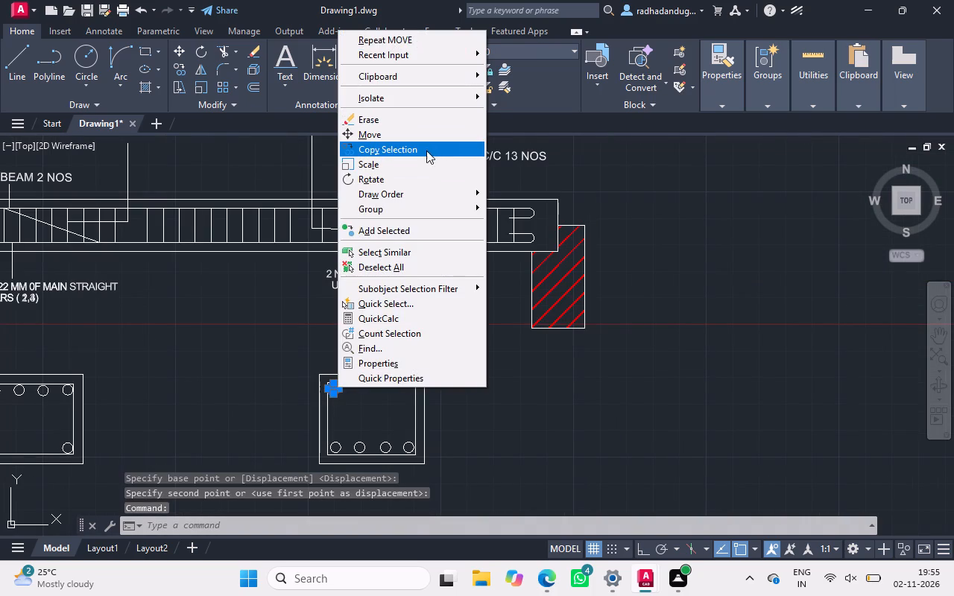
{"action": "left_click", "coordinate": [426, 155]}
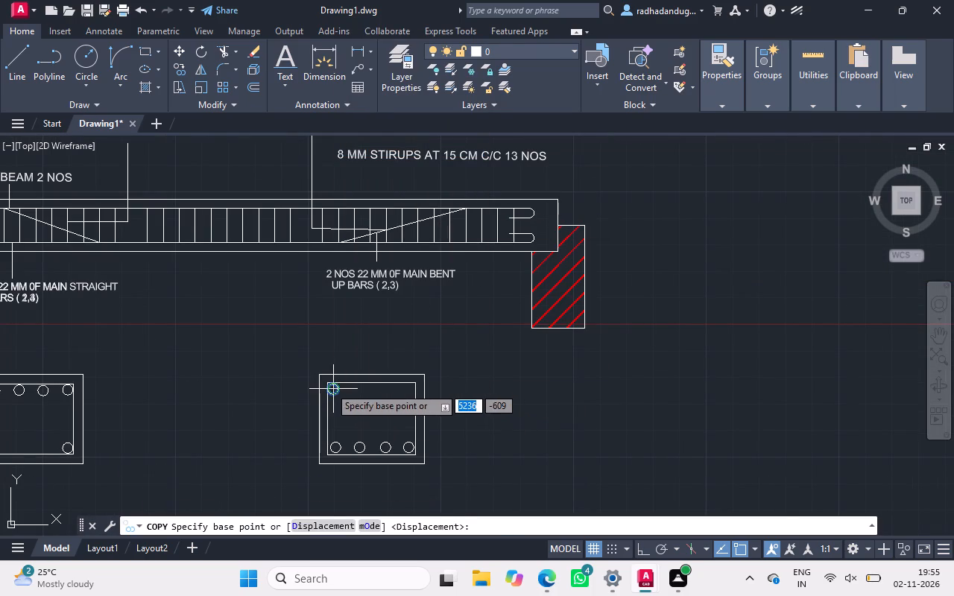
{"action": "left_click", "coordinate": [329, 387]}
{"action": "scroll", "coordinate": [409, 408], "scroll_direction": "up", "scroll_amount": 6, "text": "ctrl"}
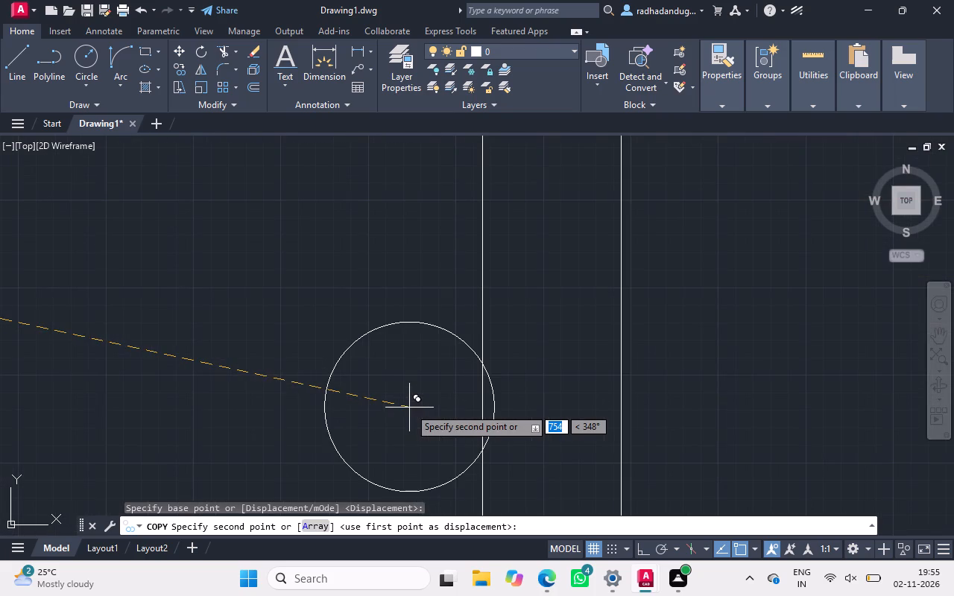
{"action": "scroll", "coordinate": [361, 281], "scroll_direction": "down", "scroll_amount": 2, "text": "ctrl"}
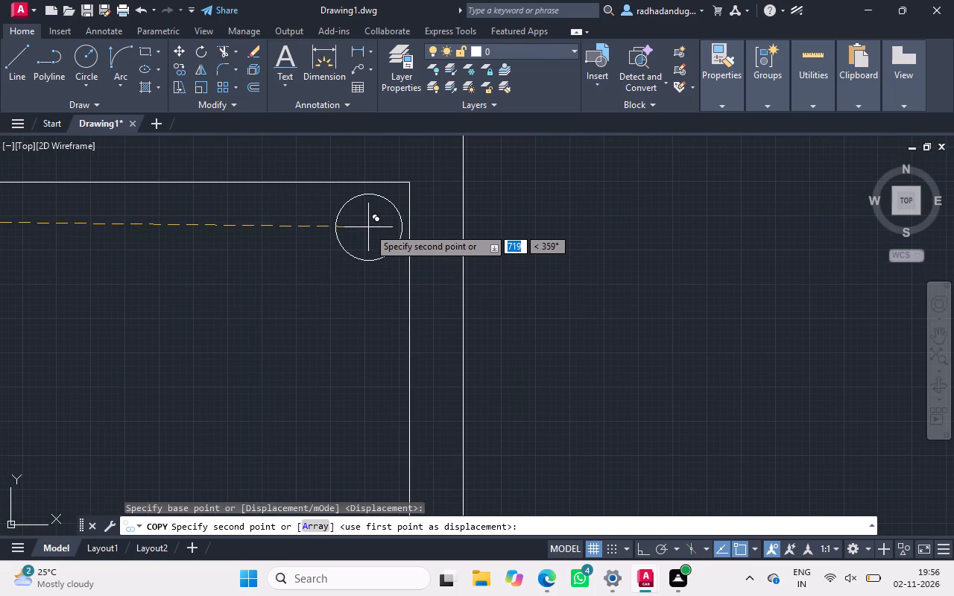
{"action": "left_click", "coordinate": [370, 221]}
{"action": "scroll", "coordinate": [370, 221], "scroll_direction": "down", "scroll_amount": 4, "text": "ctrl"}
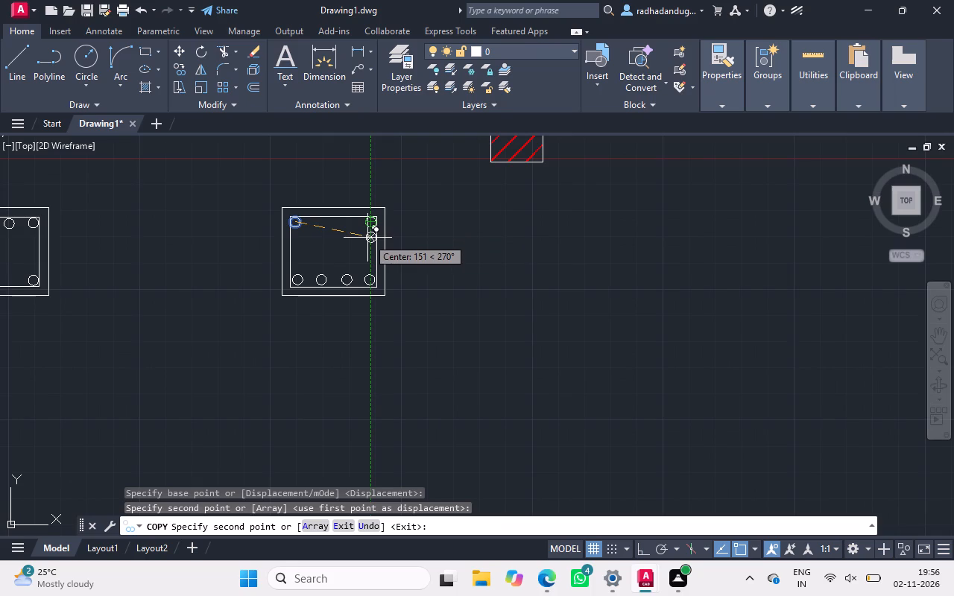
{"action": "key", "text": "Escape"}
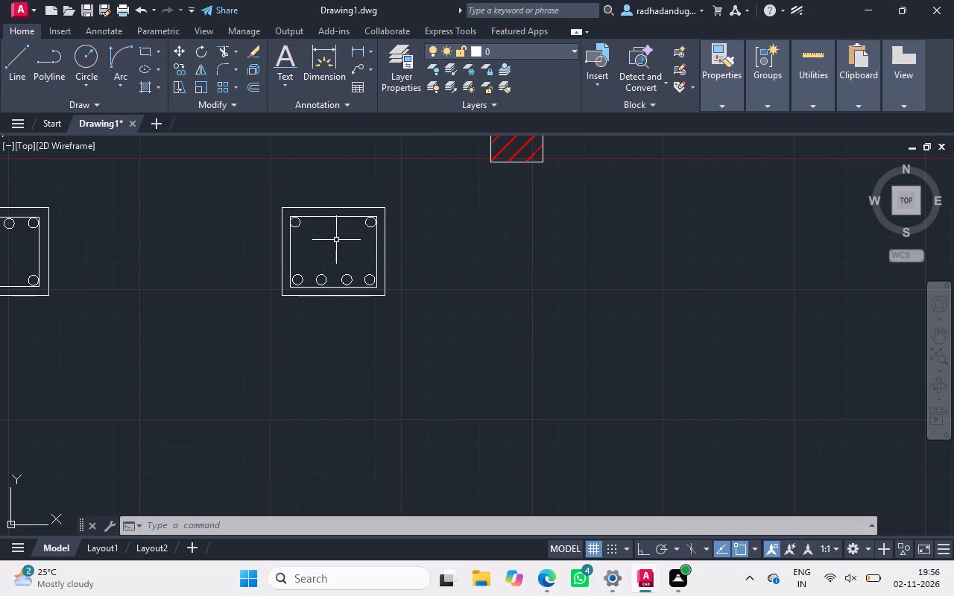
Set Ortho mode to OFF.
{"action": "key", "text": "o"}
{"action": "key", "text": "r"}
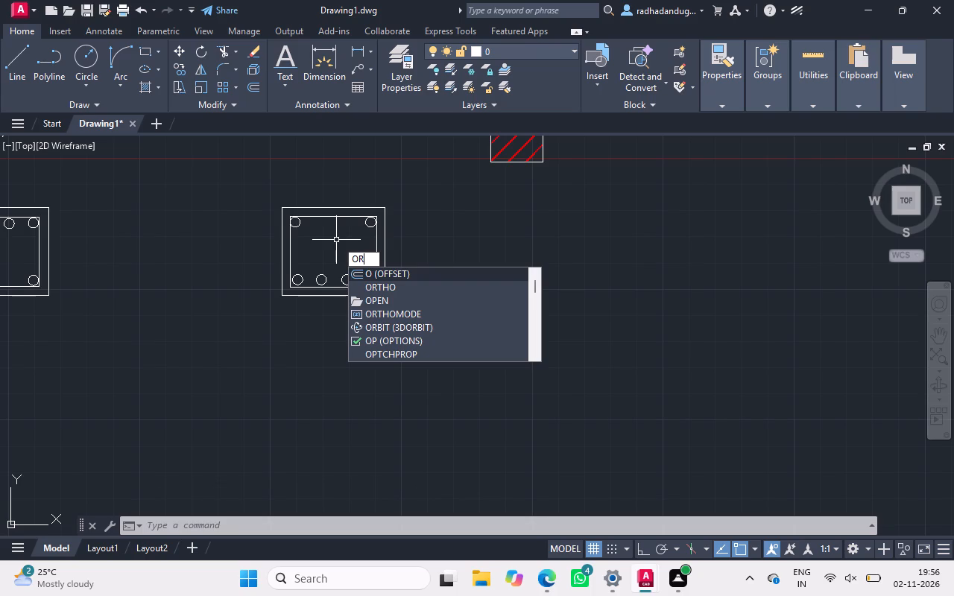
{"action": "left_click", "coordinate": [372, 294]}
{"action": "left_click_drag", "start_coordinate": [401, 345], "coordinate": [372, 294]}
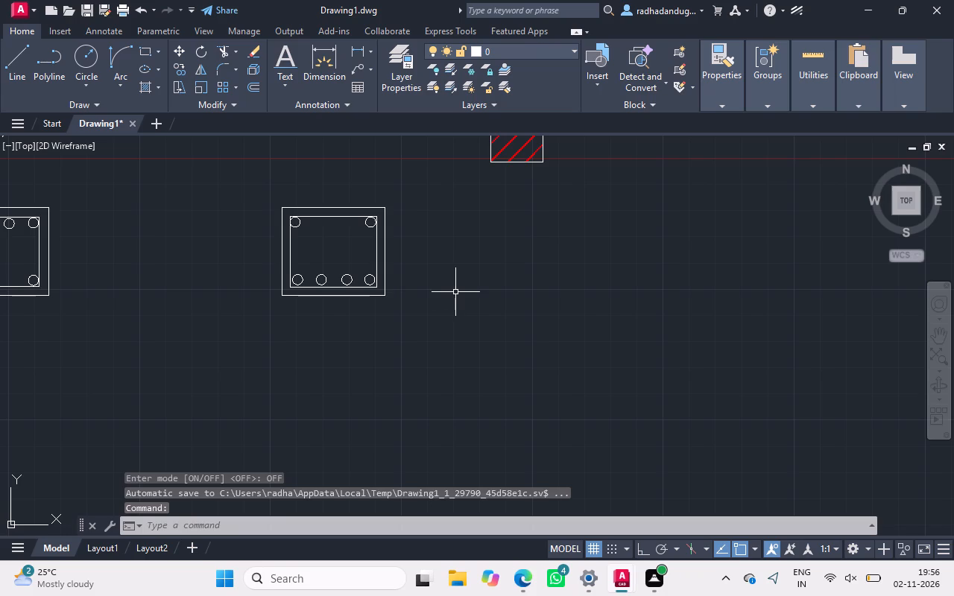
Draw a sloping leader line about 413 long from outside the right section's right edge to its upper-right circle's centre.
{"action": "type", "text": "L"}
{"action": "key", "text": "space"}
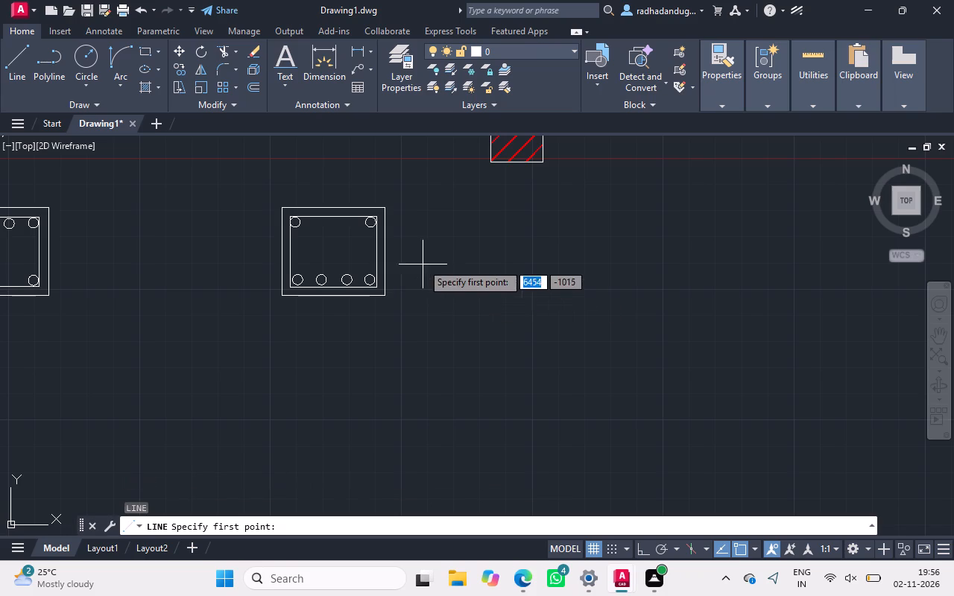
{"action": "left_click_drag", "start_coordinate": [410, 240], "coordinate": [374, 223]}
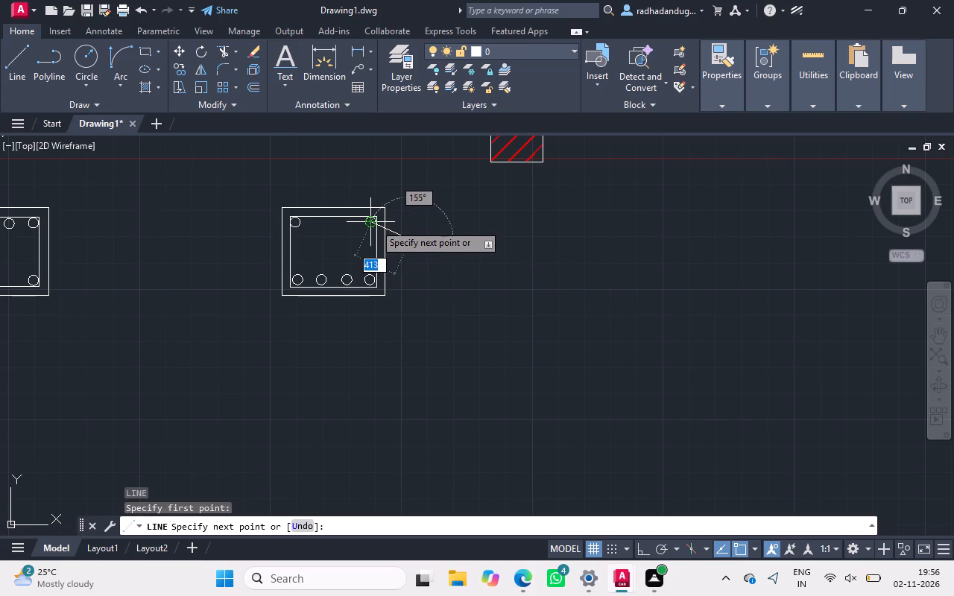
{"action": "left_click_drag", "start_coordinate": [374, 223], "coordinate": [376, 227]}
{"action": "left_click", "coordinate": [376, 227]}
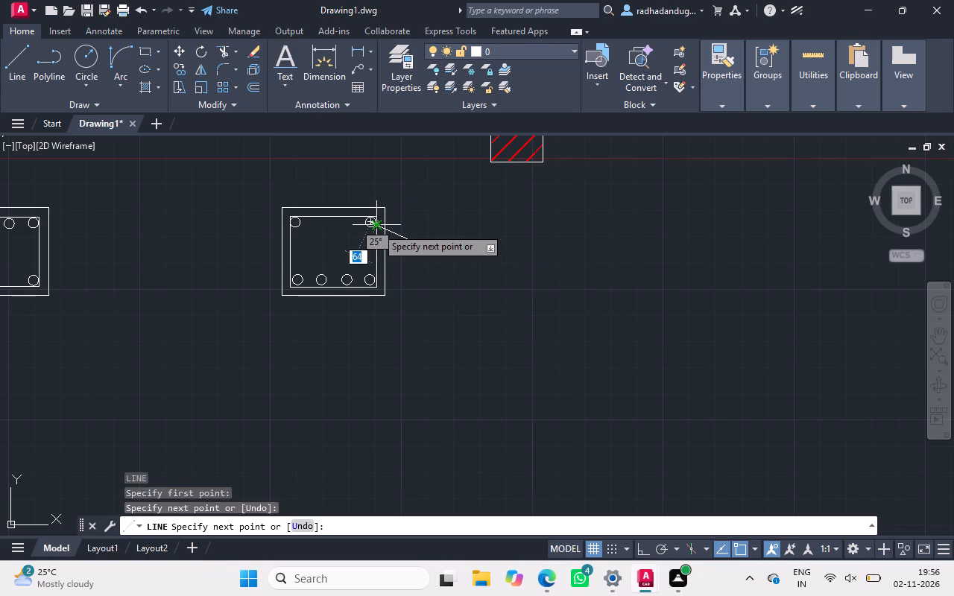
{"action": "key", "text": "Escape"}
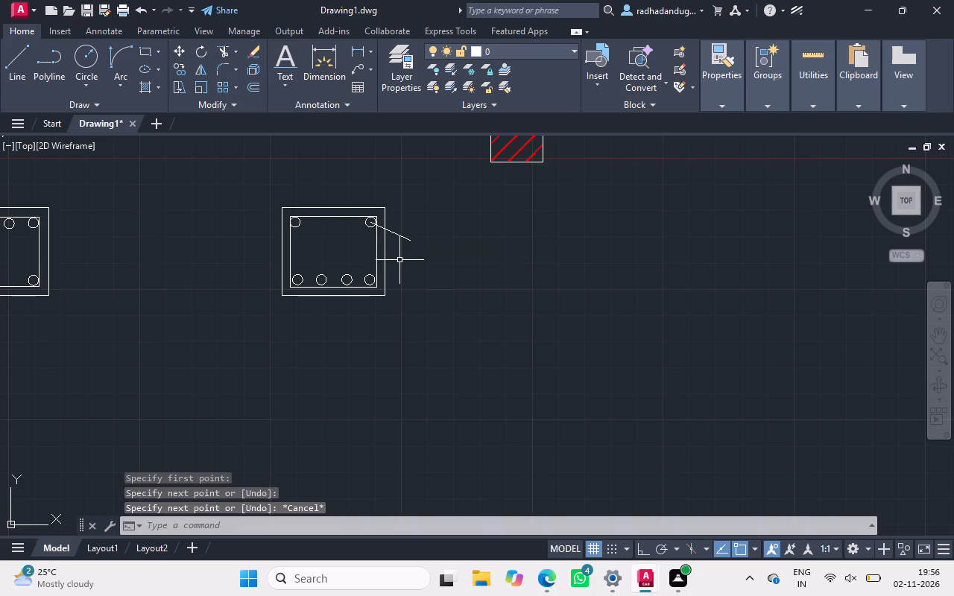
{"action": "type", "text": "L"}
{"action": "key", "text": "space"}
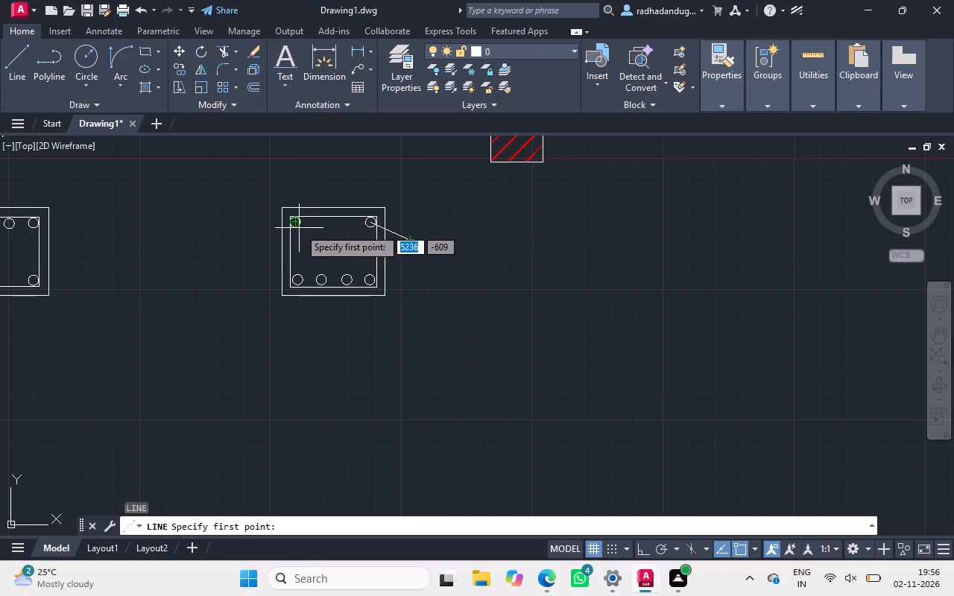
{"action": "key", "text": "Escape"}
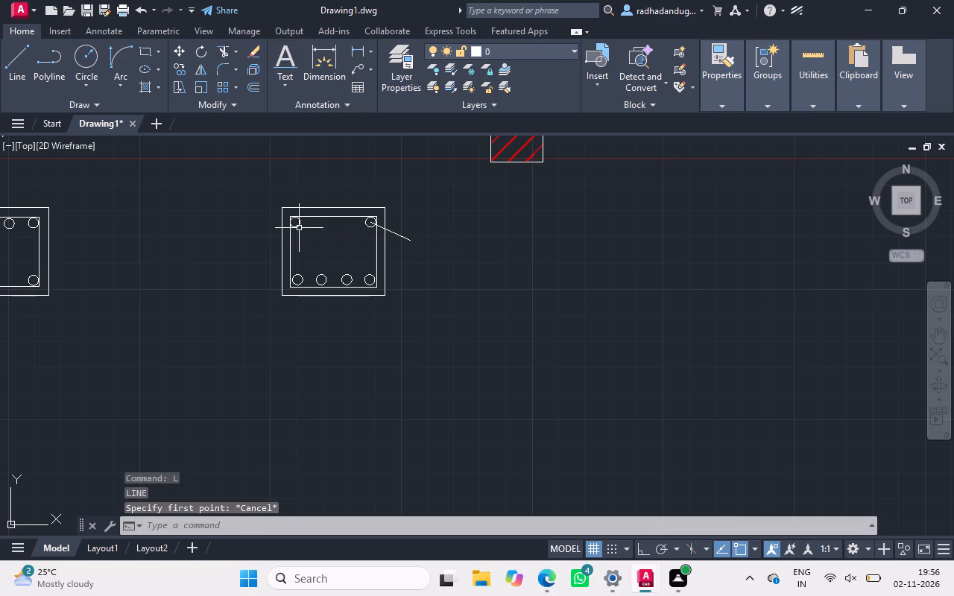
Draw a second leader line from the first leader's outer end to the centre of the right section's upper-left circle.
{"action": "type", "text": "L"}
{"action": "key", "text": "space"}
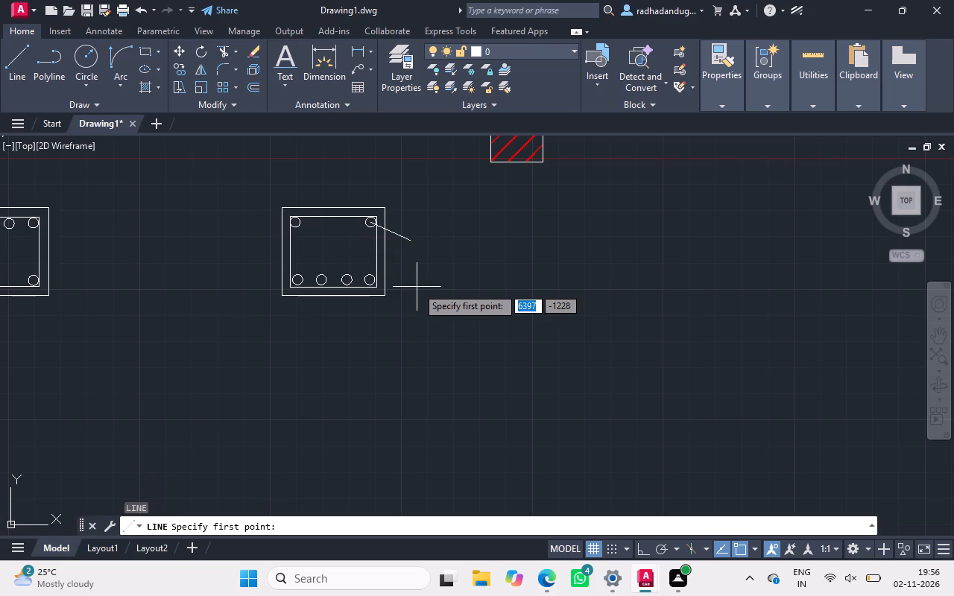
{"action": "left_click", "coordinate": [408, 244]}
{"action": "left_click_drag", "start_coordinate": [408, 244], "coordinate": [303, 234]}
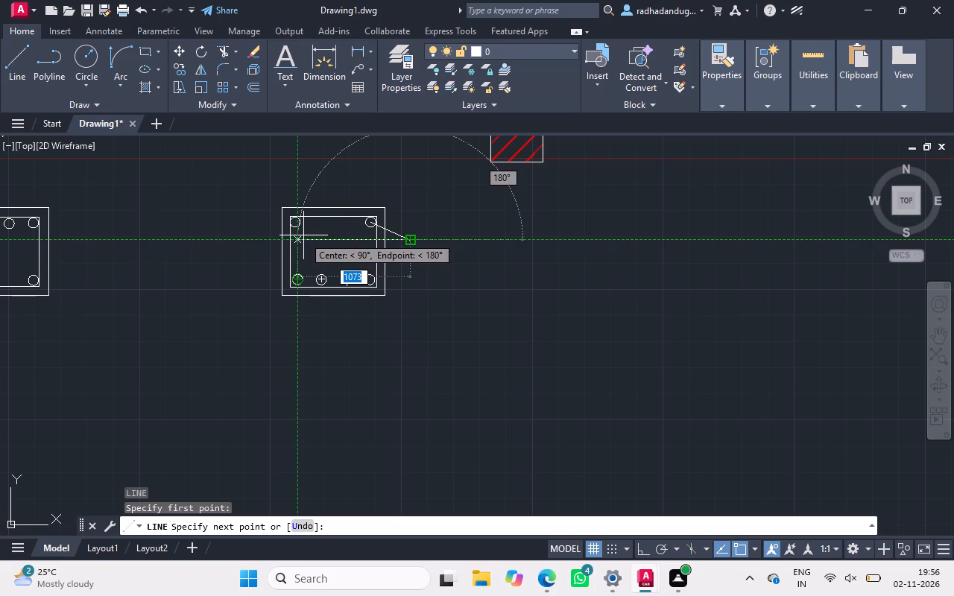
{"action": "left_click_drag", "start_coordinate": [303, 234], "coordinate": [303, 231]}
{"action": "scroll", "coordinate": [303, 231], "scroll_direction": "up", "scroll_amount": 6, "text": "ctrl"}
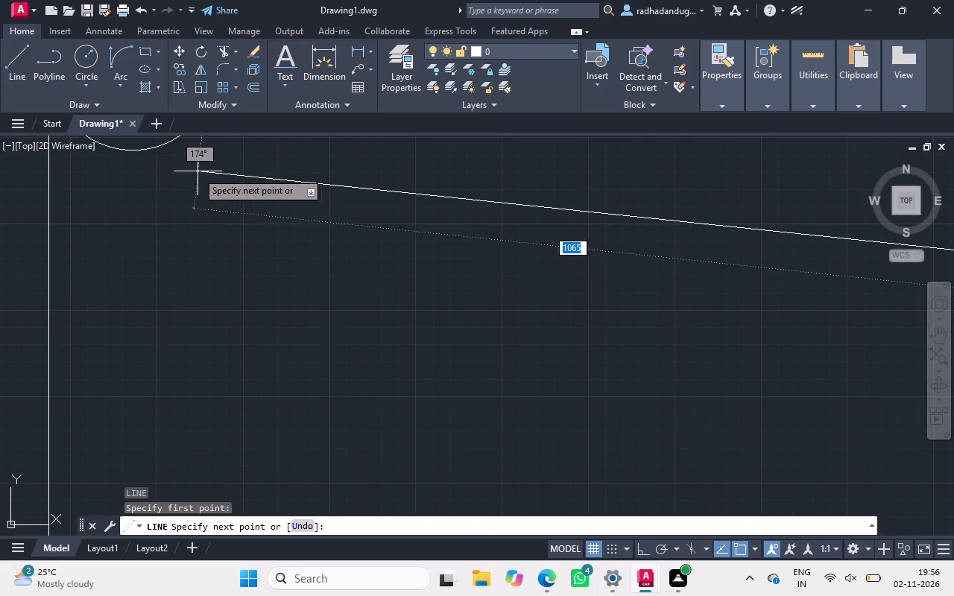
{"action": "left_click", "coordinate": [166, 145]}
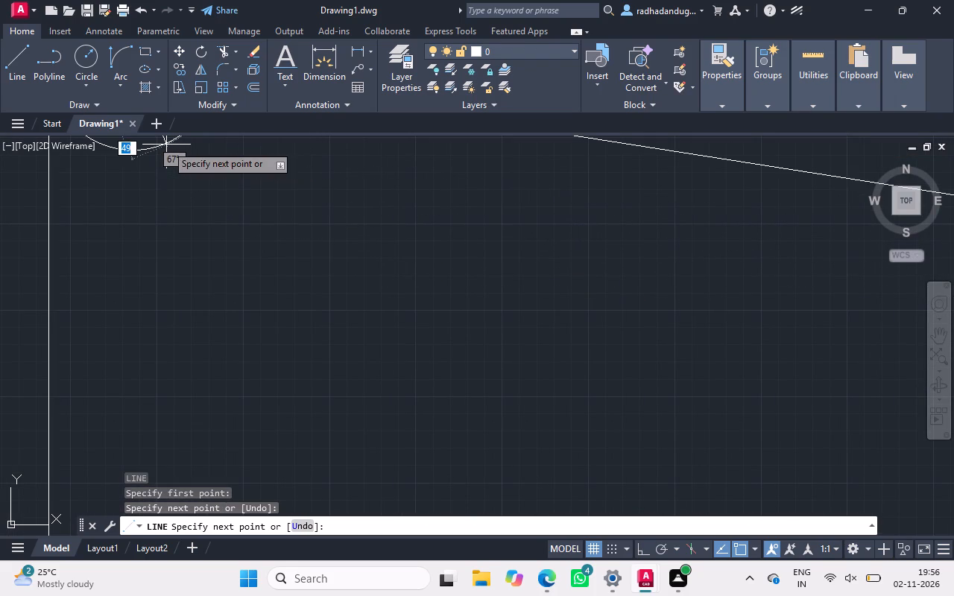
{"action": "scroll", "coordinate": [166, 145], "scroll_direction": "down", "scroll_amount": 4, "text": "ctrl"}
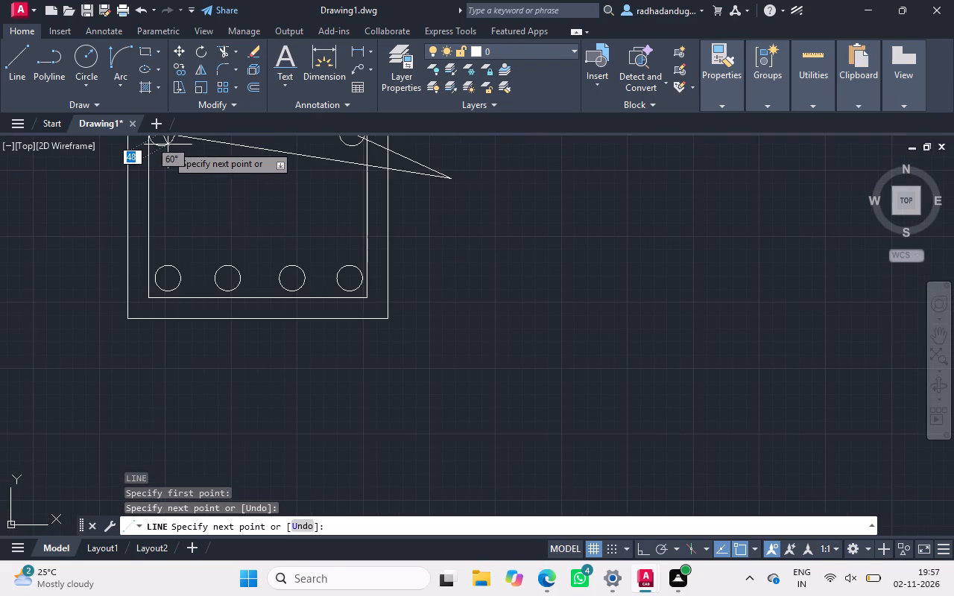
{"action": "scroll", "coordinate": [166, 145], "scroll_direction": "down", "scroll_amount": 4, "text": "ctrl"}
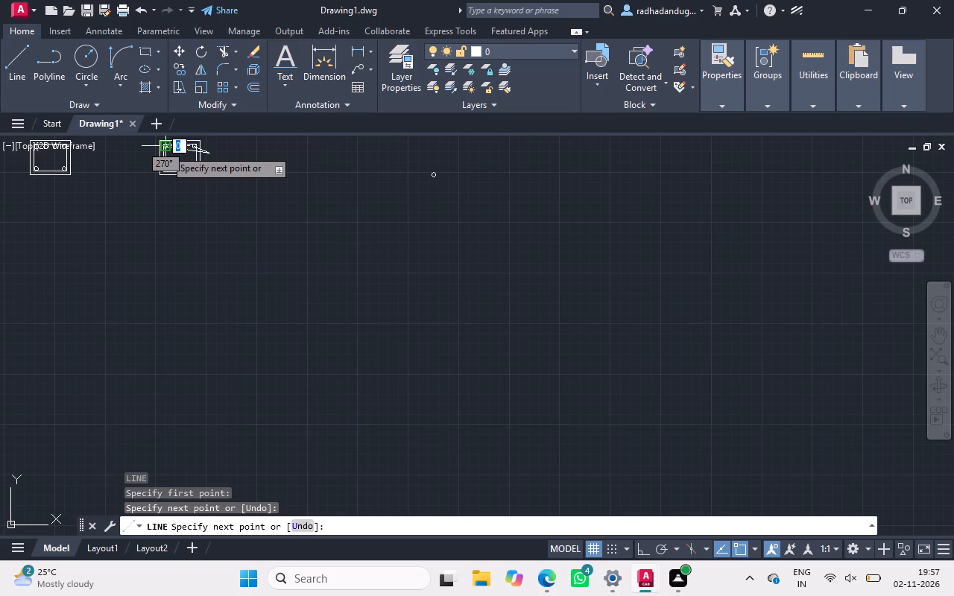
{"action": "key", "text": "Escape"}
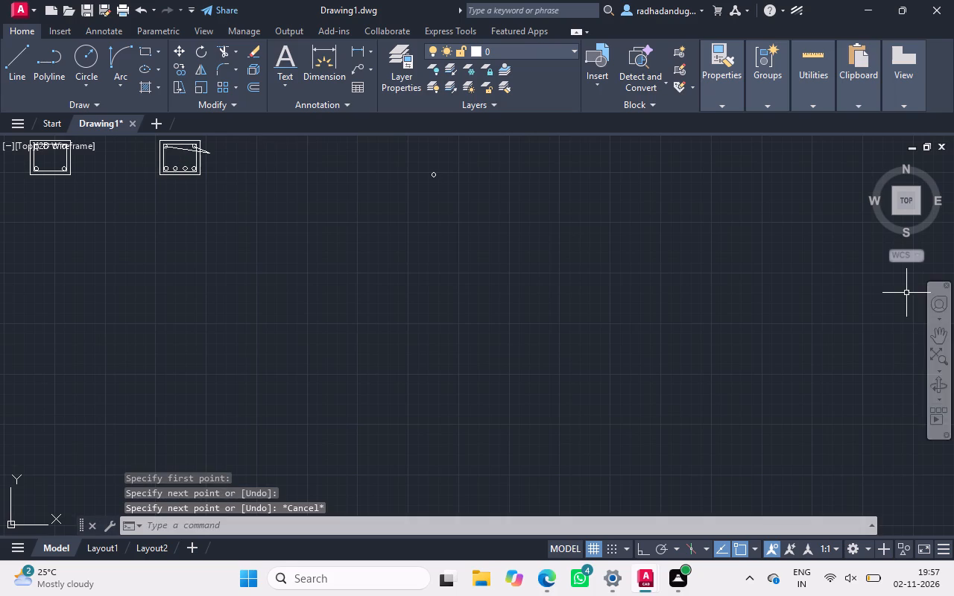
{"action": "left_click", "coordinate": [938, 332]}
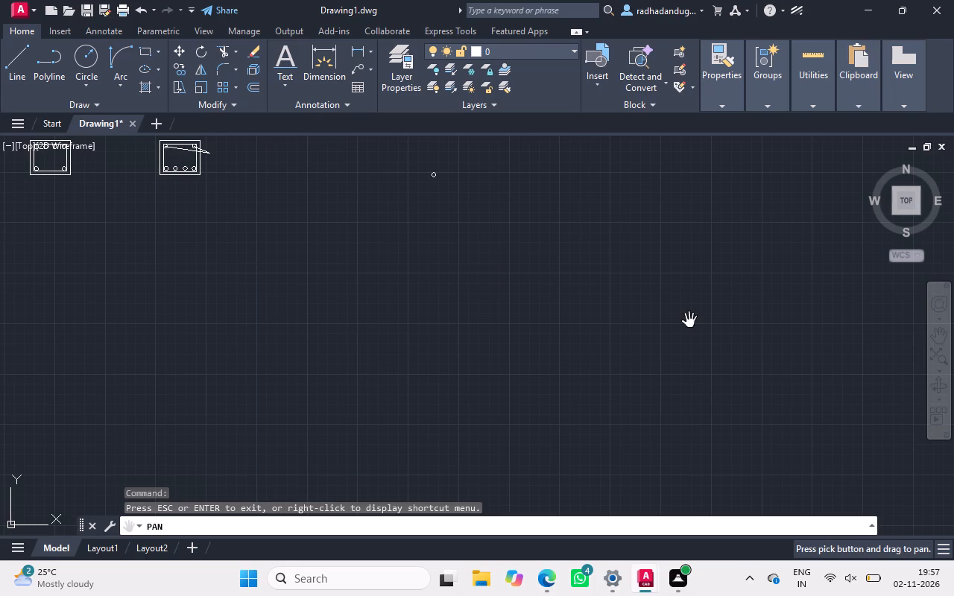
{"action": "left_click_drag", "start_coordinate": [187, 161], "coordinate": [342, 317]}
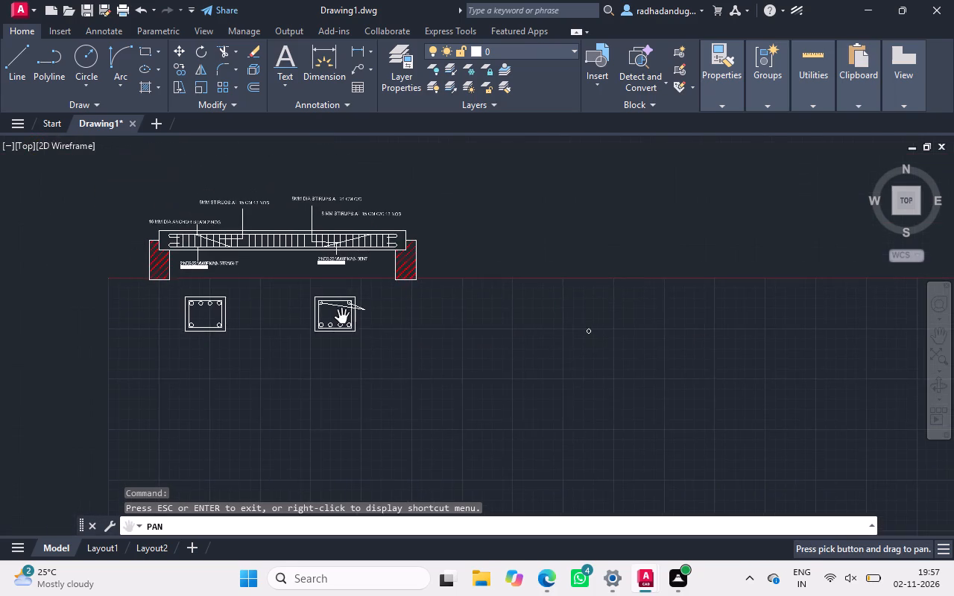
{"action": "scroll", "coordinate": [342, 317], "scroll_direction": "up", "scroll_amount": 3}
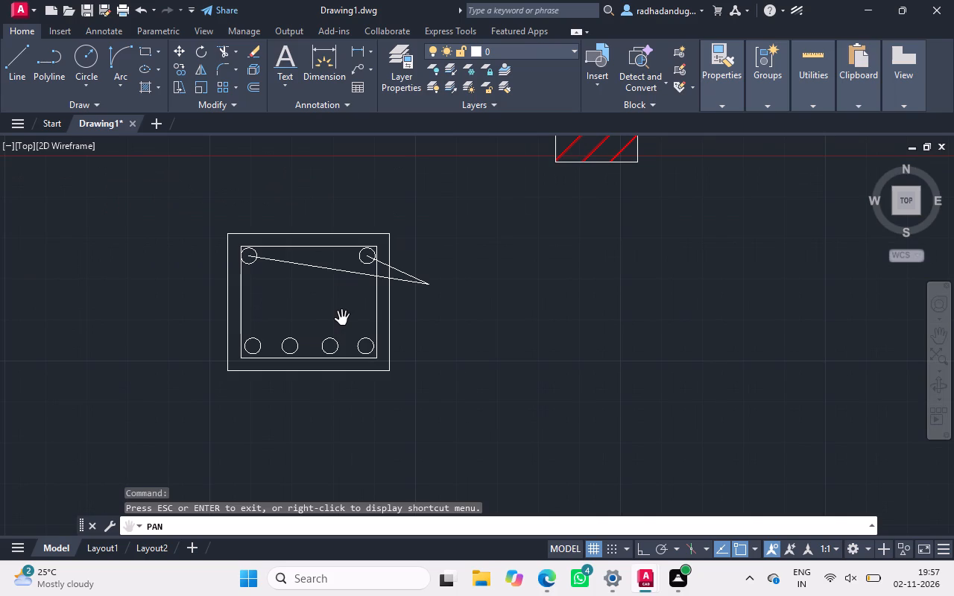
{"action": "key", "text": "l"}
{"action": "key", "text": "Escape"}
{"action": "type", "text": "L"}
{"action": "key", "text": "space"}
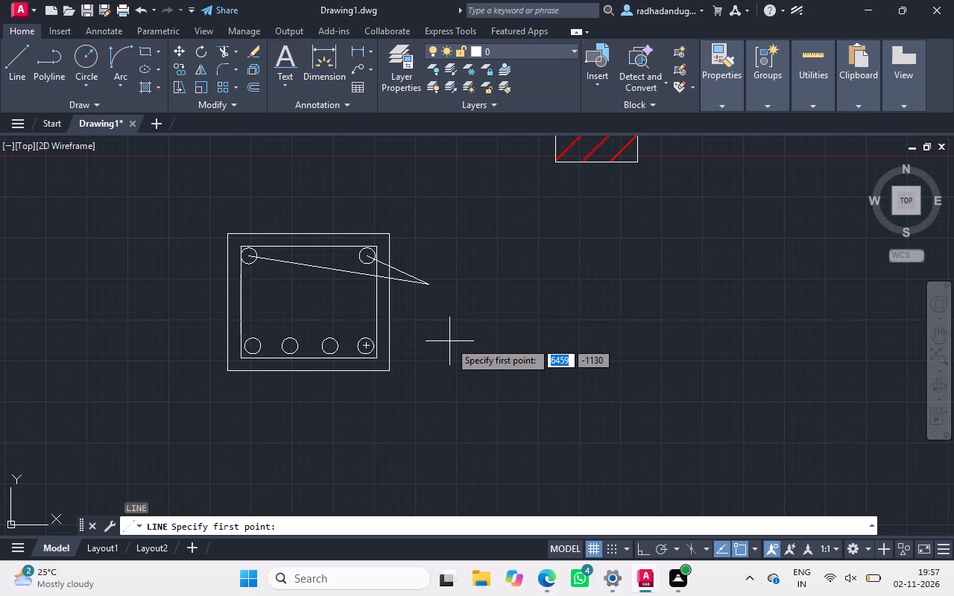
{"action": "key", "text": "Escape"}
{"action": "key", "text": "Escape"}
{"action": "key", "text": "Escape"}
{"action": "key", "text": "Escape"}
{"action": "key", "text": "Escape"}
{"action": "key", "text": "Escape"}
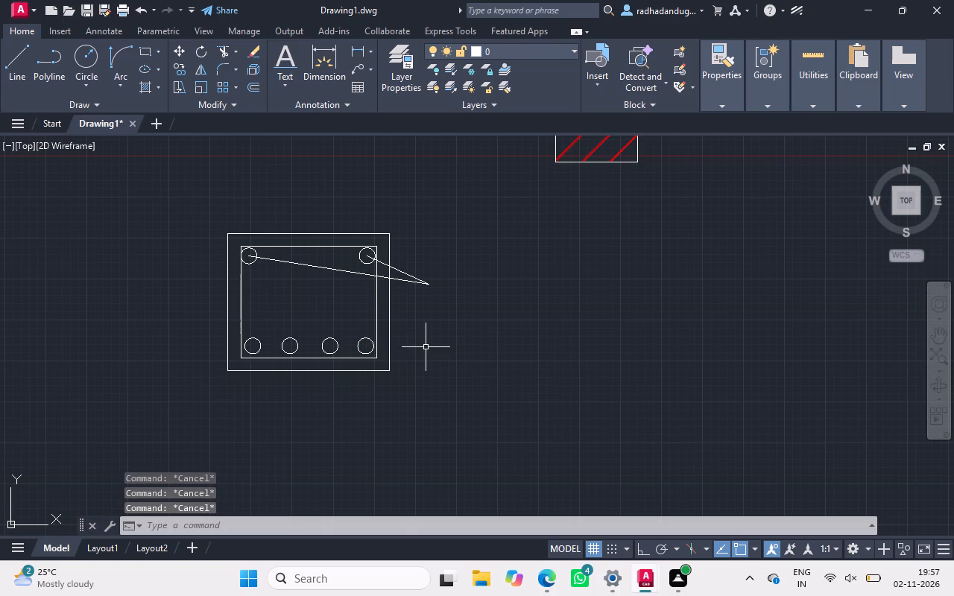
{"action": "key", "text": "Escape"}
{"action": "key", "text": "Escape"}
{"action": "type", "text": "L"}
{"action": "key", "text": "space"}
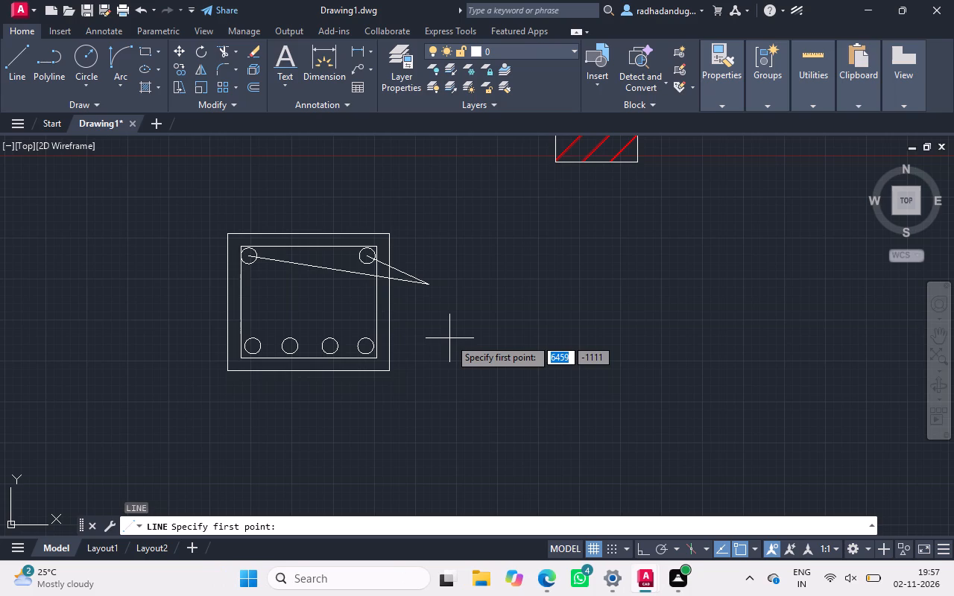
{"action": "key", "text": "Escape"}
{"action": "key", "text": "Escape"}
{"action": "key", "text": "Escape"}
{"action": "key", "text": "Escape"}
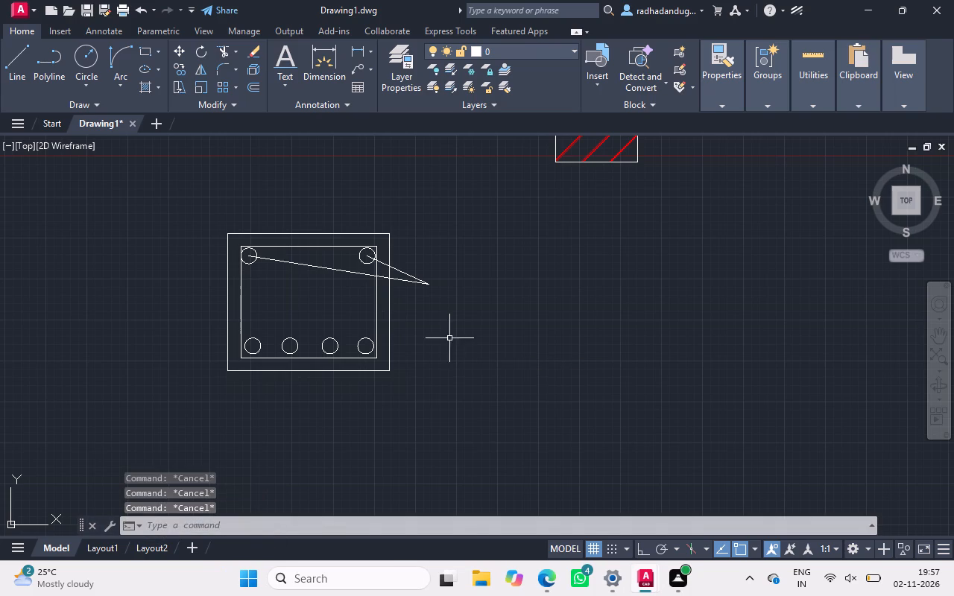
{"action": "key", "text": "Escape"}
Draw a slightly sloping leader line from outside the right section's right edge to its lower-right circle's centre.
{"action": "type", "text": "L"}
{"action": "key", "text": "space"}
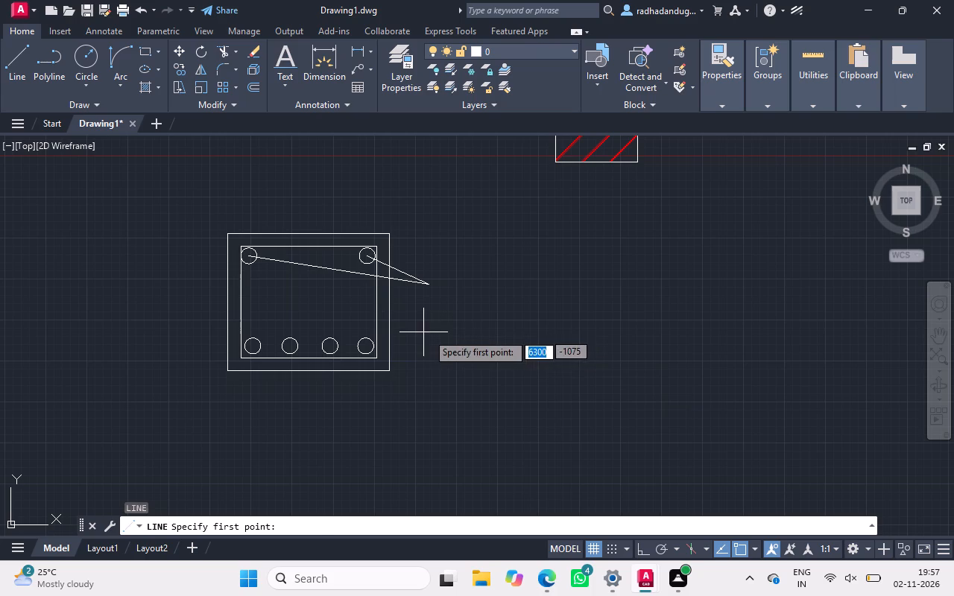
{"action": "left_click", "coordinate": [440, 338]}
{"action": "left_click_drag", "start_coordinate": [440, 338], "coordinate": [374, 346]}
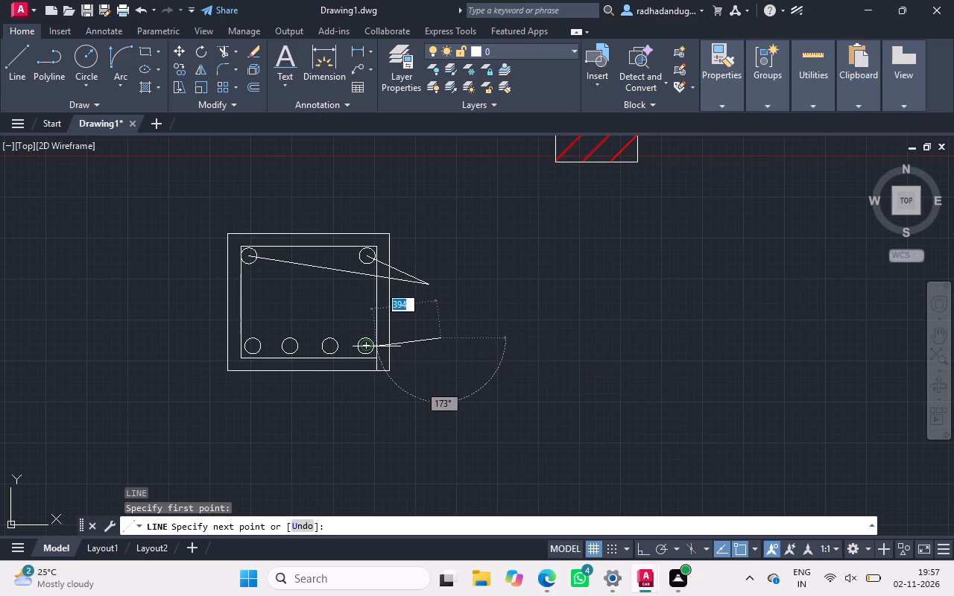
{"action": "left_click_drag", "start_coordinate": [374, 346], "coordinate": [368, 345]}
{"action": "left_click", "coordinate": [368, 345]}
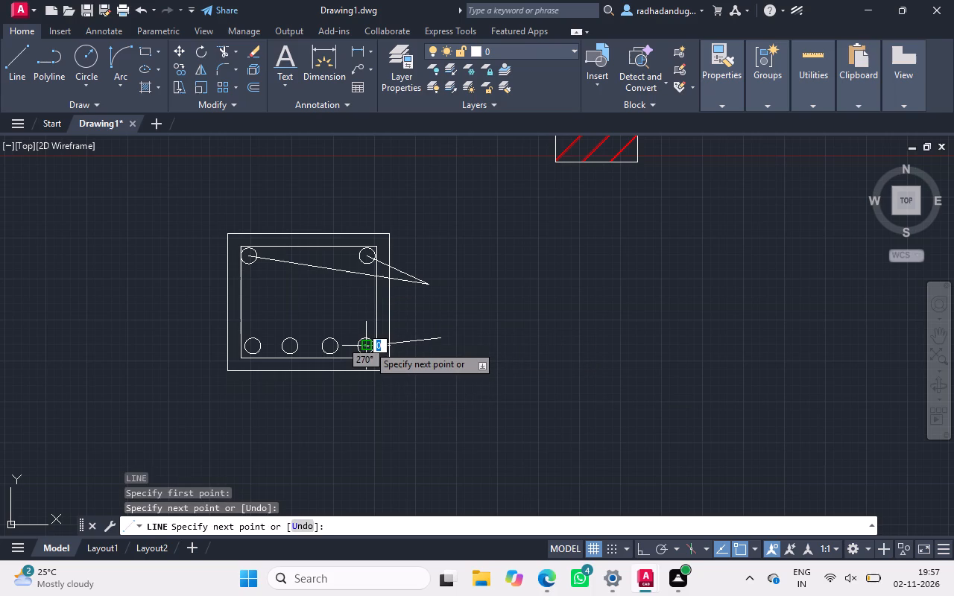
{"action": "key", "text": "Escape"}
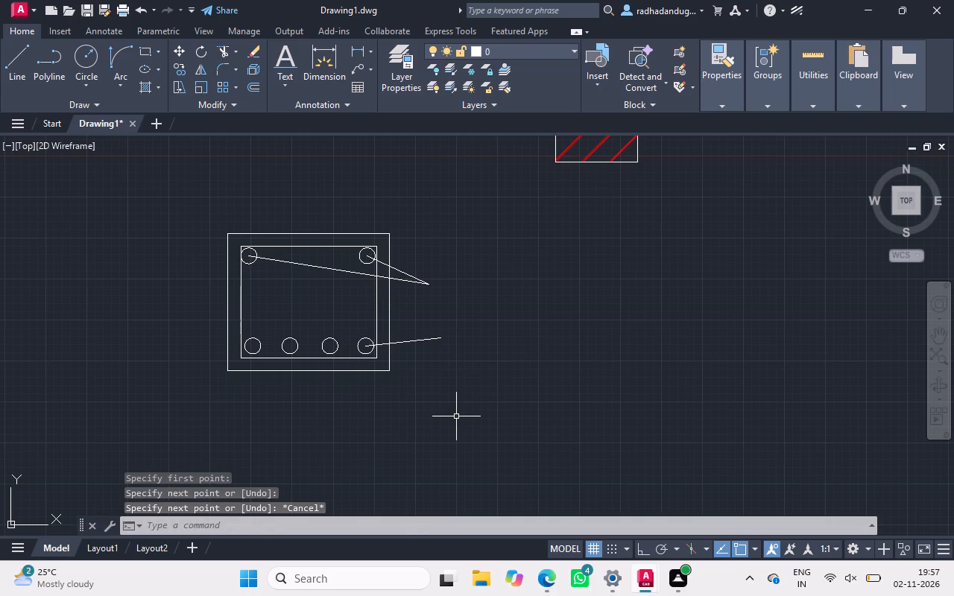
{"action": "left_click", "coordinate": [456, 416]}
{"action": "key", "text": "Escape"}
{"action": "key", "text": "Escape"}
{"action": "key", "text": "Escape"}
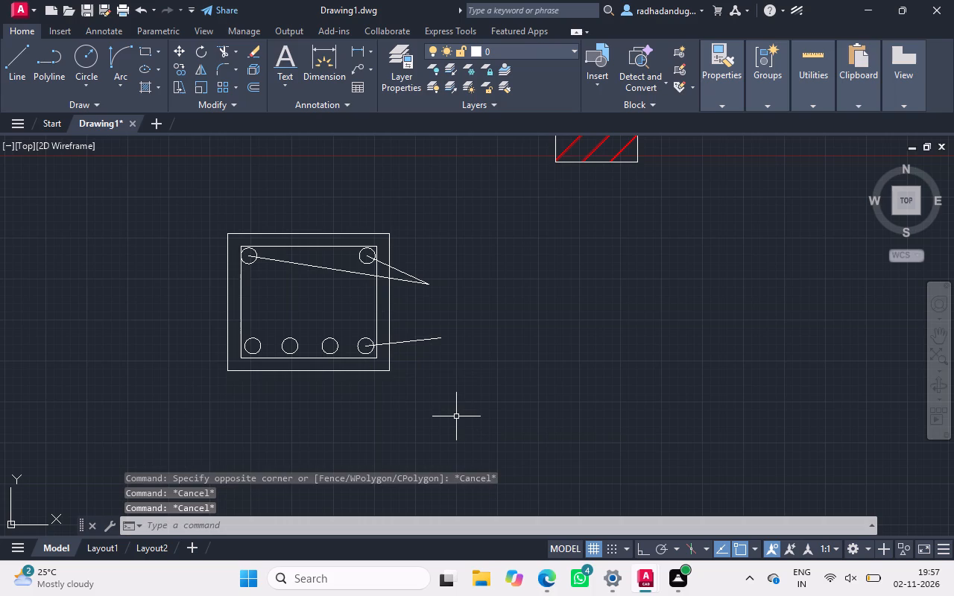
{"action": "key", "text": "Escape"}
{"action": "key", "text": "Escape"}
Draw a leader line about 630 long from the lower leader's outer end to the upper edge of the bottom row's third circle from the left.
{"action": "type", "text": "L"}
{"action": "key", "text": "space"}
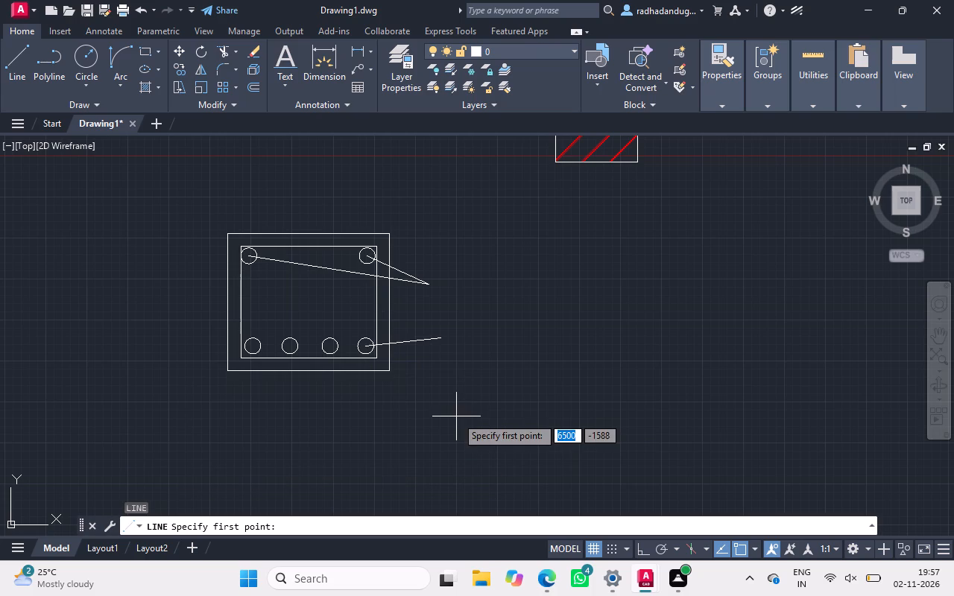
{"action": "left_click", "coordinate": [439, 338]}
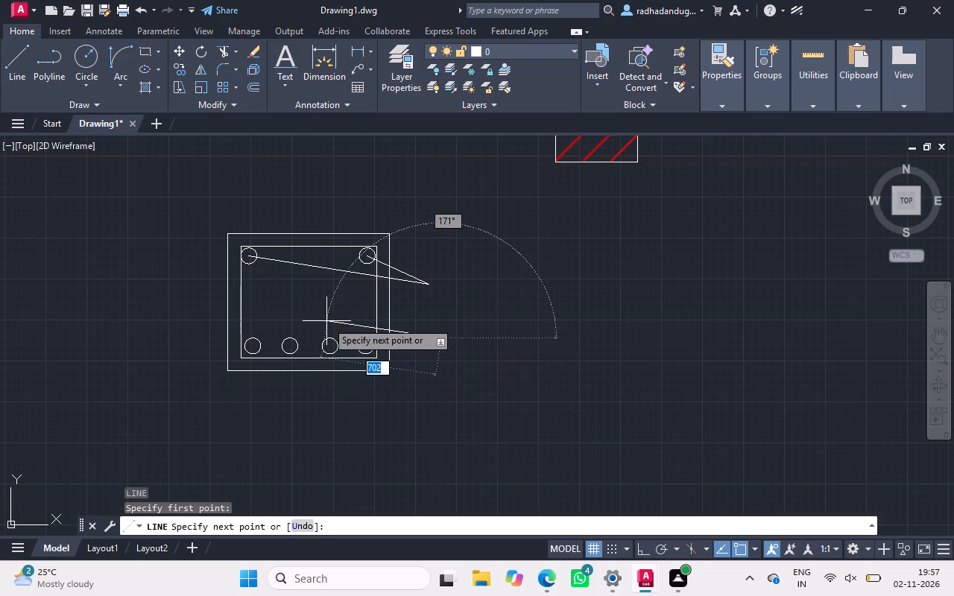
{"action": "scroll", "coordinate": [331, 340], "scroll_direction": "up", "scroll_amount": 2, "text": "ctrl"}
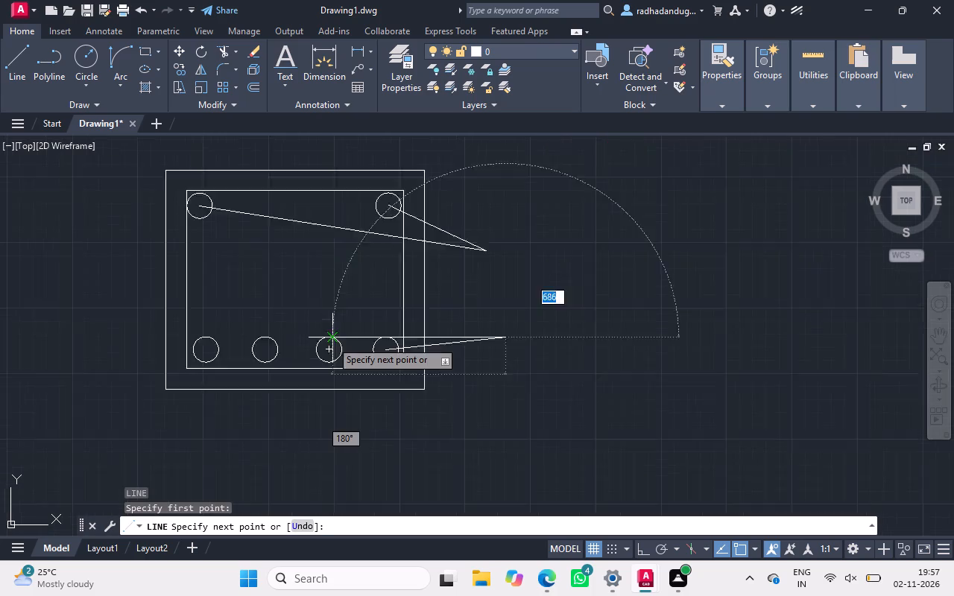
{"action": "scroll", "coordinate": [331, 340], "scroll_direction": "up", "scroll_amount": 3, "text": "ctrl"}
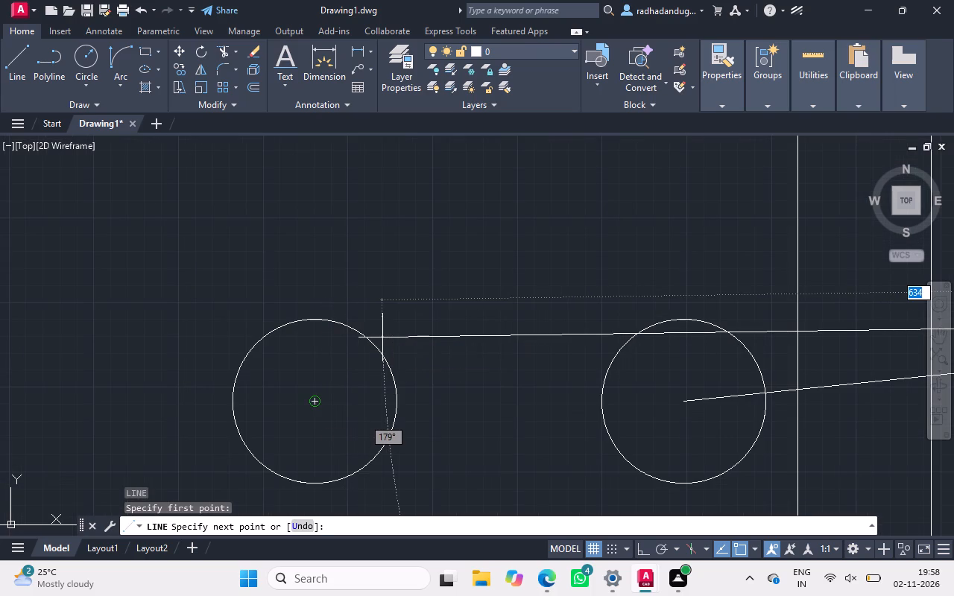
{"action": "left_click", "coordinate": [391, 337]}
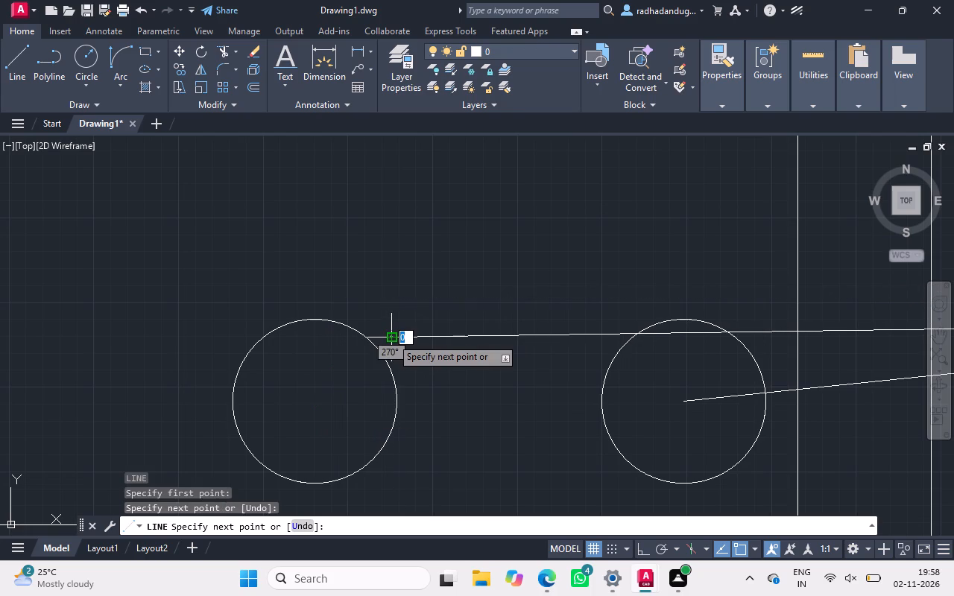
{"action": "scroll", "coordinate": [375, 339], "scroll_direction": "down", "scroll_amount": 3, "text": "ctrl"}
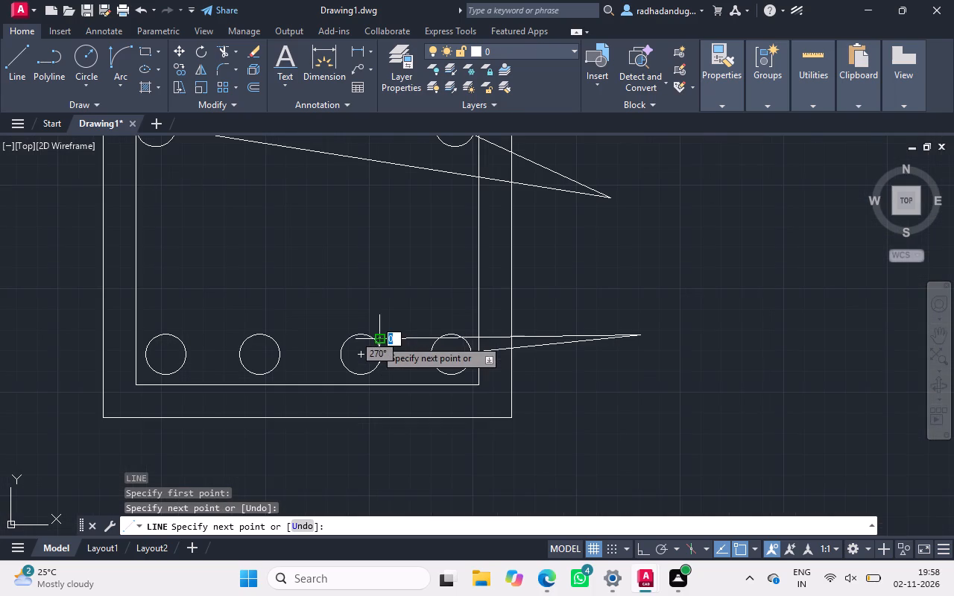
{"action": "key", "text": "Escape"}
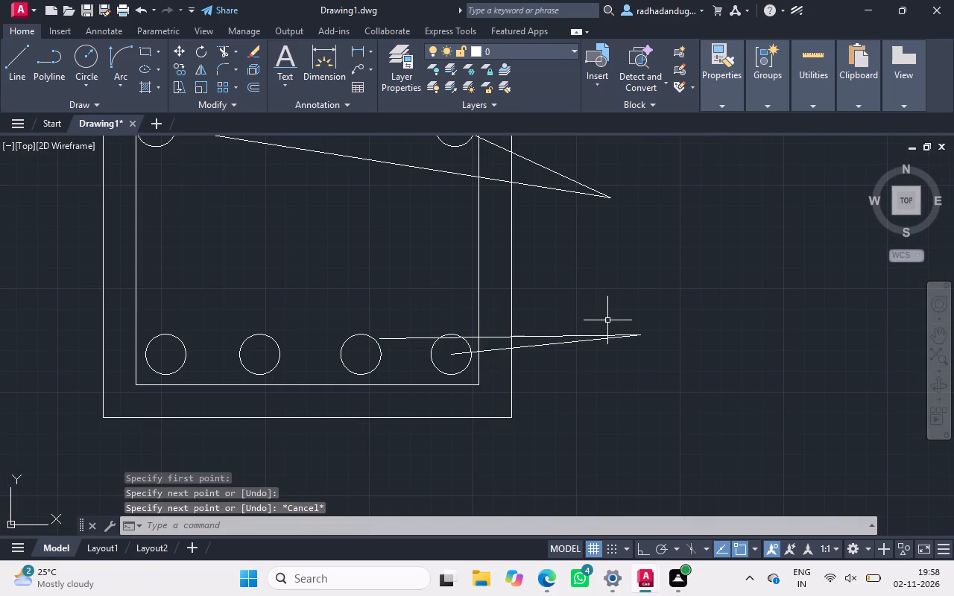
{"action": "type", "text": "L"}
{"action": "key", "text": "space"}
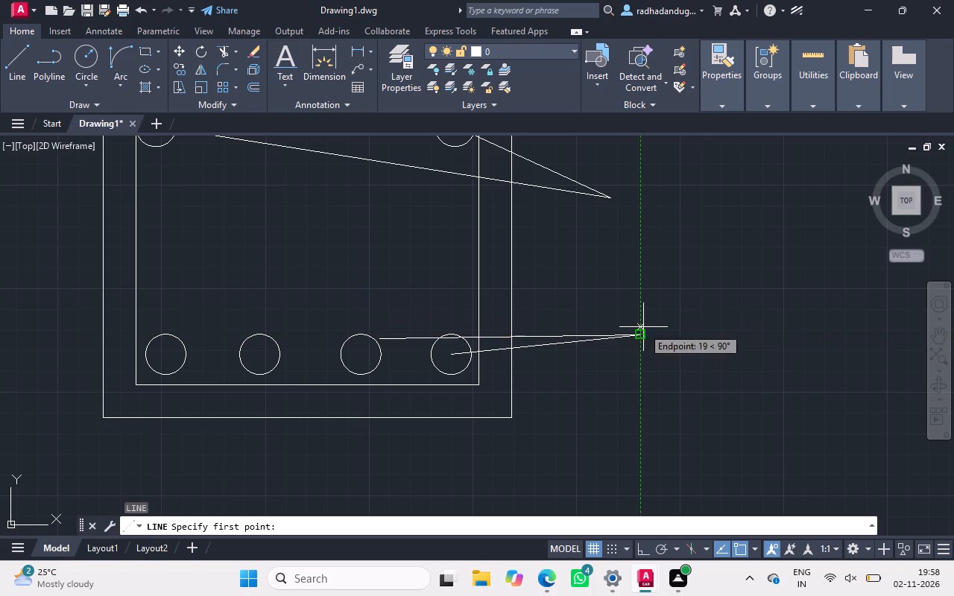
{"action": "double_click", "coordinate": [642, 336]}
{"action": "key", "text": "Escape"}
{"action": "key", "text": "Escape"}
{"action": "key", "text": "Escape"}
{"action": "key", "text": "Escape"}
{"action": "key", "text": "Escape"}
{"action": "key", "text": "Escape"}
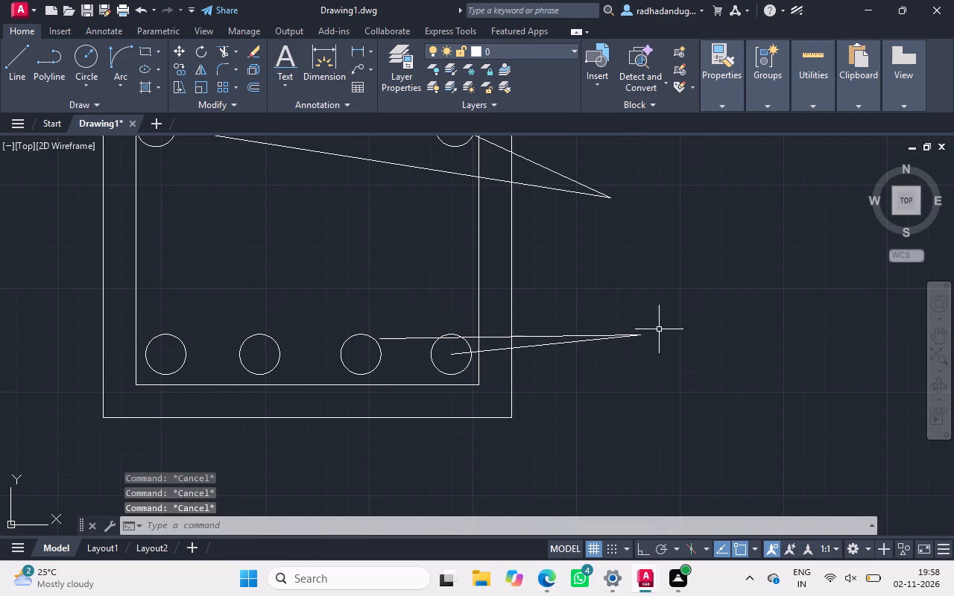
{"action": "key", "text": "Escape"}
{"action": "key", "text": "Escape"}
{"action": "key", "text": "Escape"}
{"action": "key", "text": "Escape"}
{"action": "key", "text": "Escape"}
Draw a leader line about 884 long from the lower leaders' outer end to the upper edge of the bottom row's second circle from the left.
{"action": "type", "text": "L"}
{"action": "key", "text": "space"}
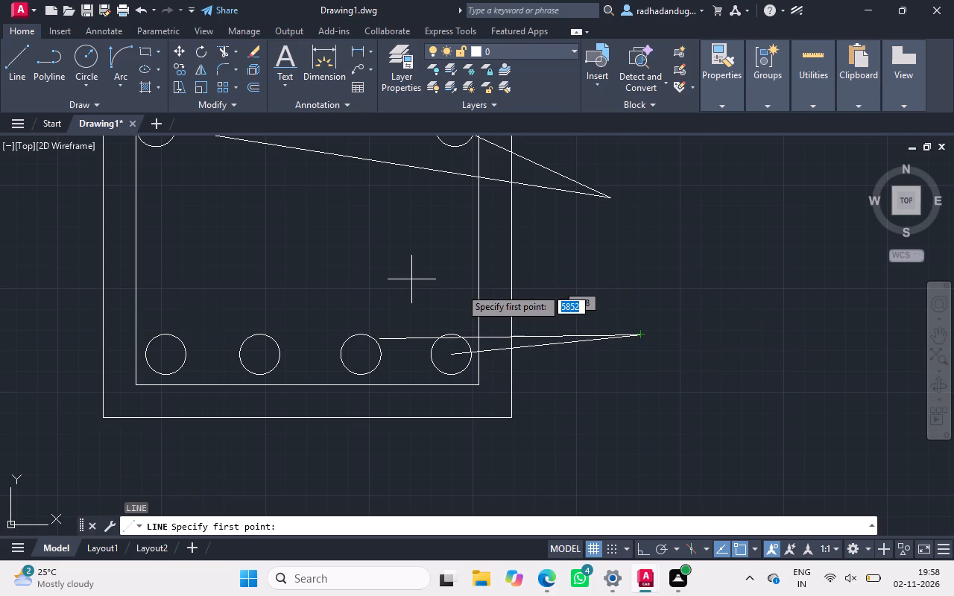
{"action": "left_click", "coordinate": [641, 339]}
{"action": "left_click_drag", "start_coordinate": [641, 339], "coordinate": [357, 388]}
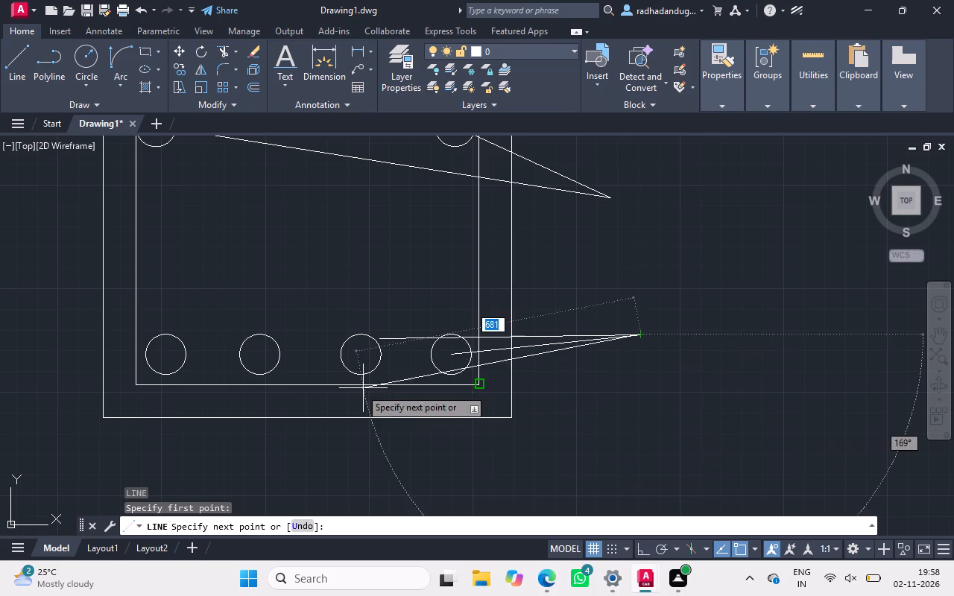
{"action": "left_click_drag", "start_coordinate": [357, 388], "coordinate": [276, 339]}
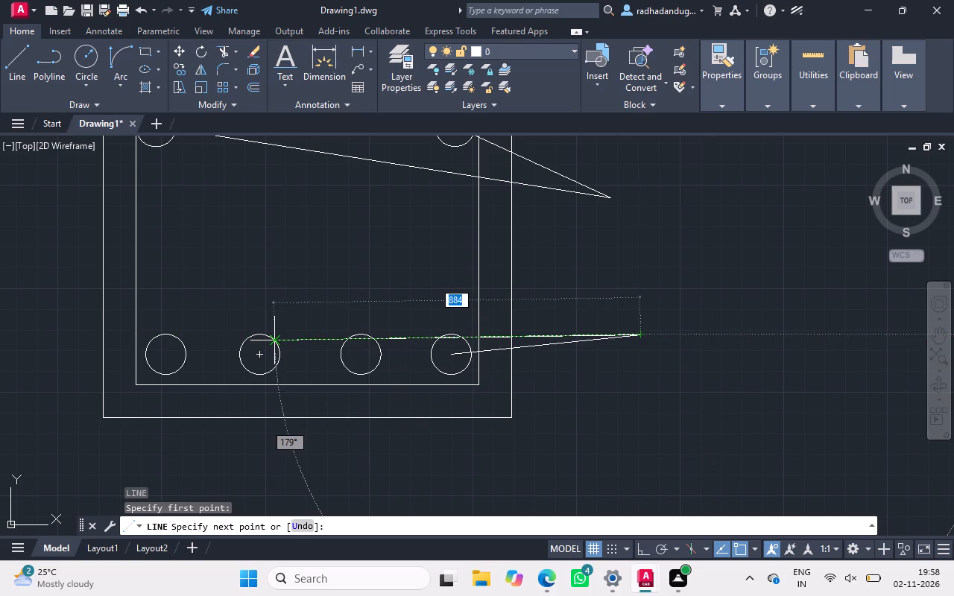
{"action": "left_click", "coordinate": [276, 339]}
{"action": "key", "text": "Escape"}
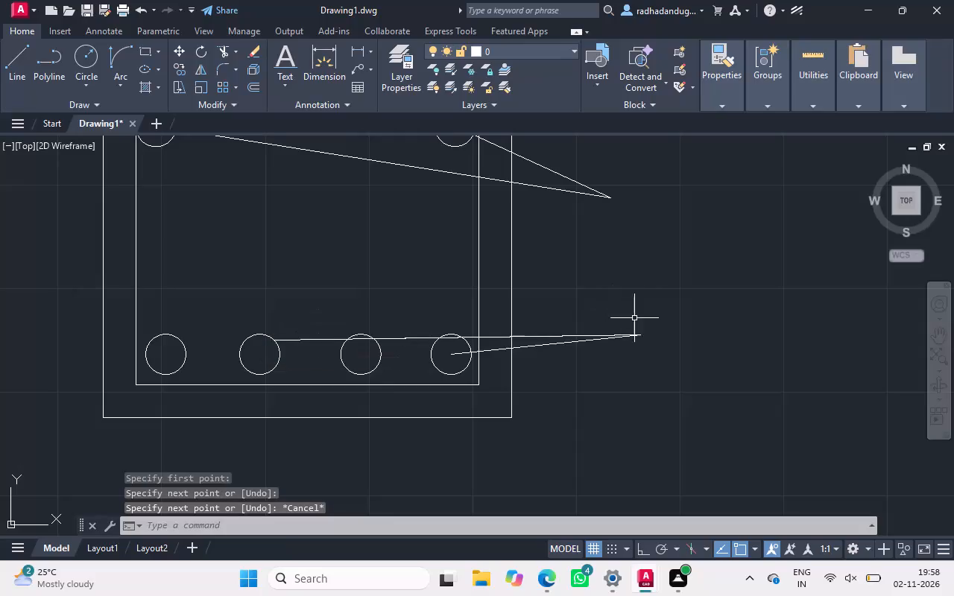
{"action": "key", "text": "Escape"}
{"action": "key", "text": "Escape"}
{"action": "key", "text": "Escape"}
{"action": "key", "text": "Escape"}
{"action": "key", "text": "Escape"}
Draw a leader line about 1150 long from the lower leaders' outer end to the top of the bottom row's leftmost circle.
{"action": "type", "text": "L"}
{"action": "key", "text": "space"}
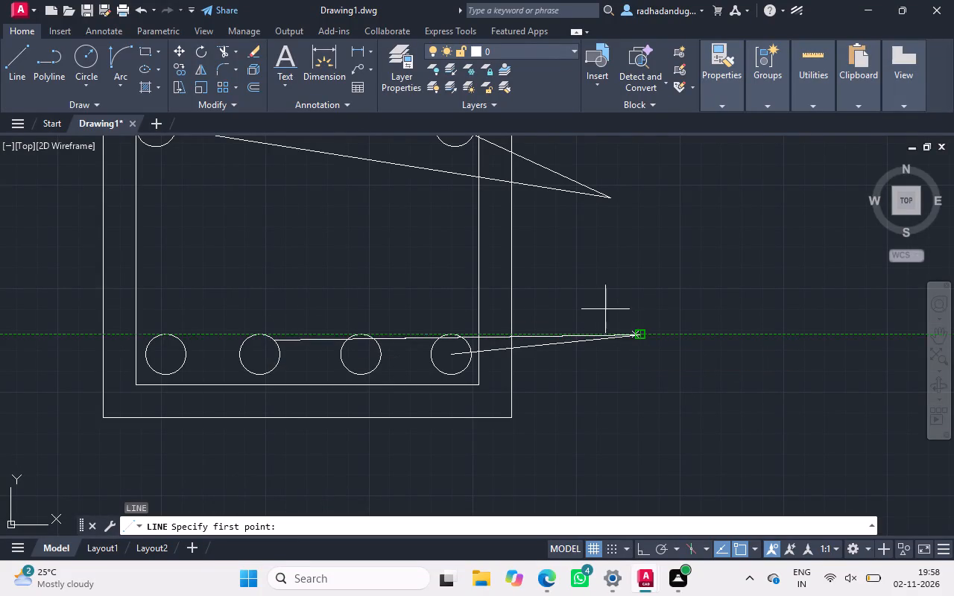
{"action": "left_click", "coordinate": [641, 328]}
{"action": "left_click_drag", "start_coordinate": [641, 328], "coordinate": [233, 346]}
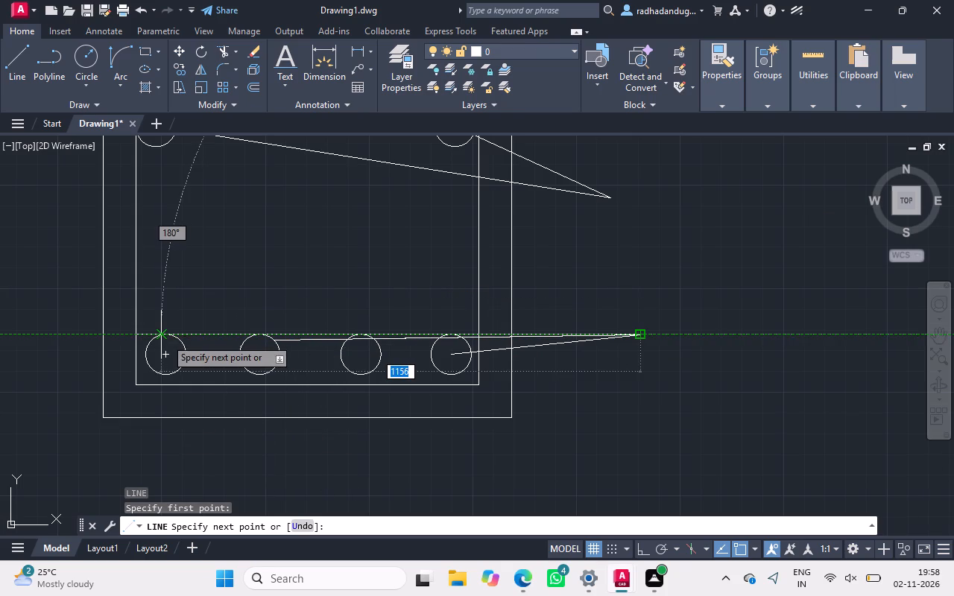
{"action": "left_click", "coordinate": [165, 338]}
{"action": "key", "text": "Escape"}
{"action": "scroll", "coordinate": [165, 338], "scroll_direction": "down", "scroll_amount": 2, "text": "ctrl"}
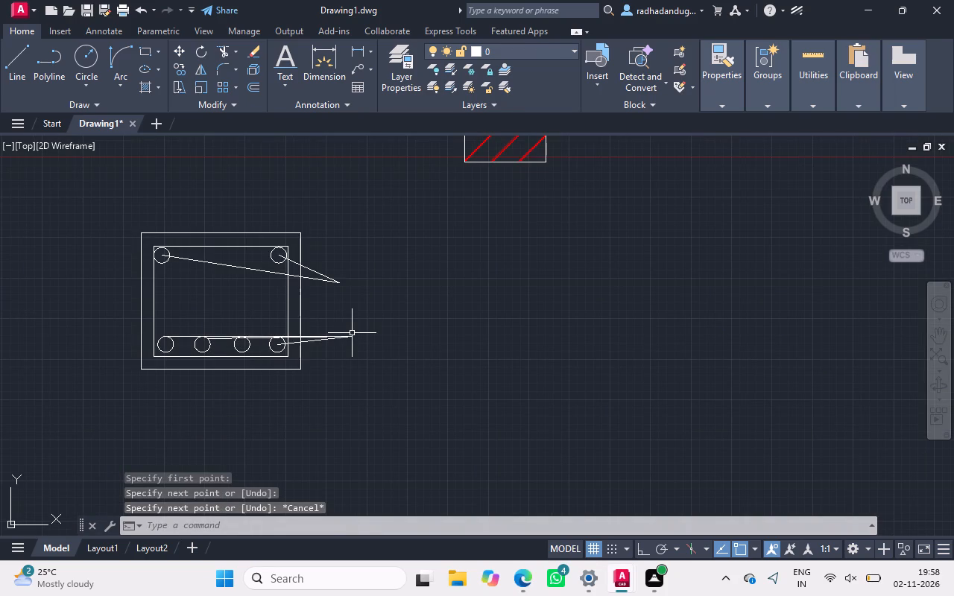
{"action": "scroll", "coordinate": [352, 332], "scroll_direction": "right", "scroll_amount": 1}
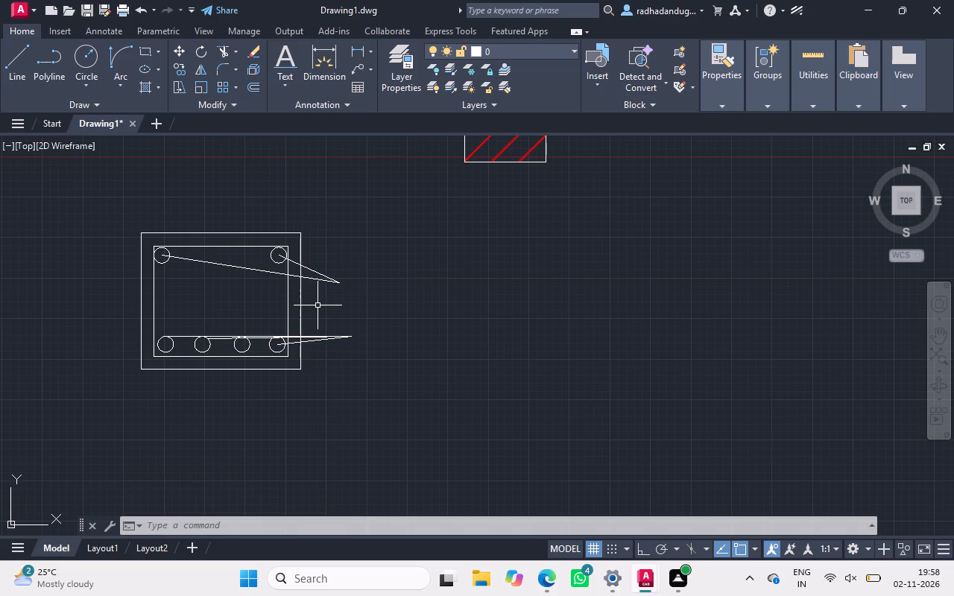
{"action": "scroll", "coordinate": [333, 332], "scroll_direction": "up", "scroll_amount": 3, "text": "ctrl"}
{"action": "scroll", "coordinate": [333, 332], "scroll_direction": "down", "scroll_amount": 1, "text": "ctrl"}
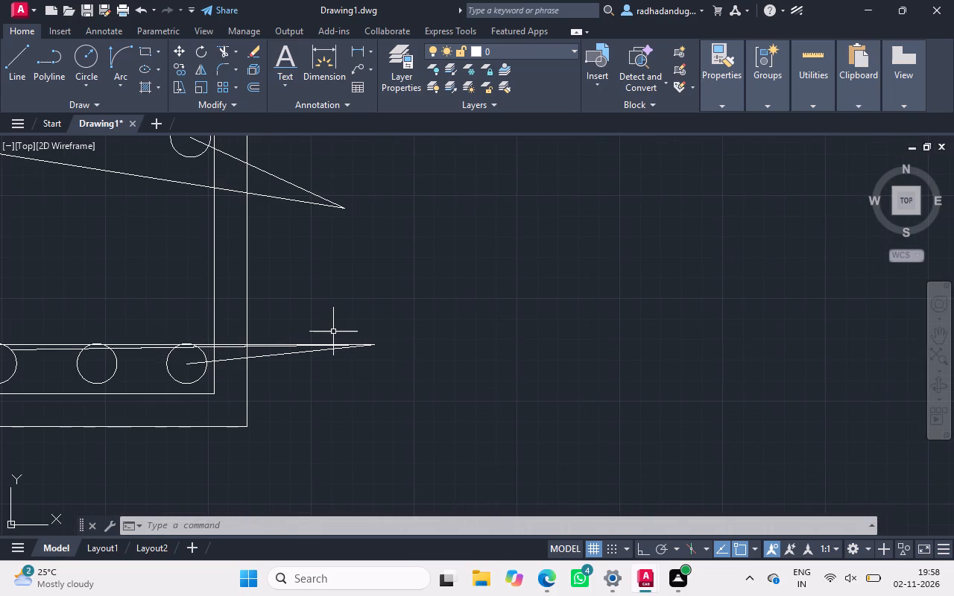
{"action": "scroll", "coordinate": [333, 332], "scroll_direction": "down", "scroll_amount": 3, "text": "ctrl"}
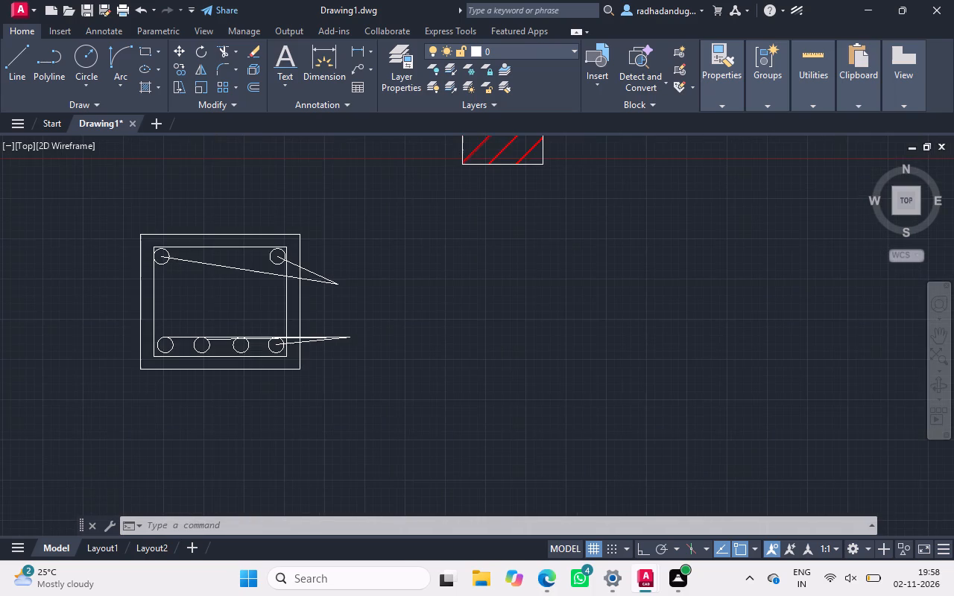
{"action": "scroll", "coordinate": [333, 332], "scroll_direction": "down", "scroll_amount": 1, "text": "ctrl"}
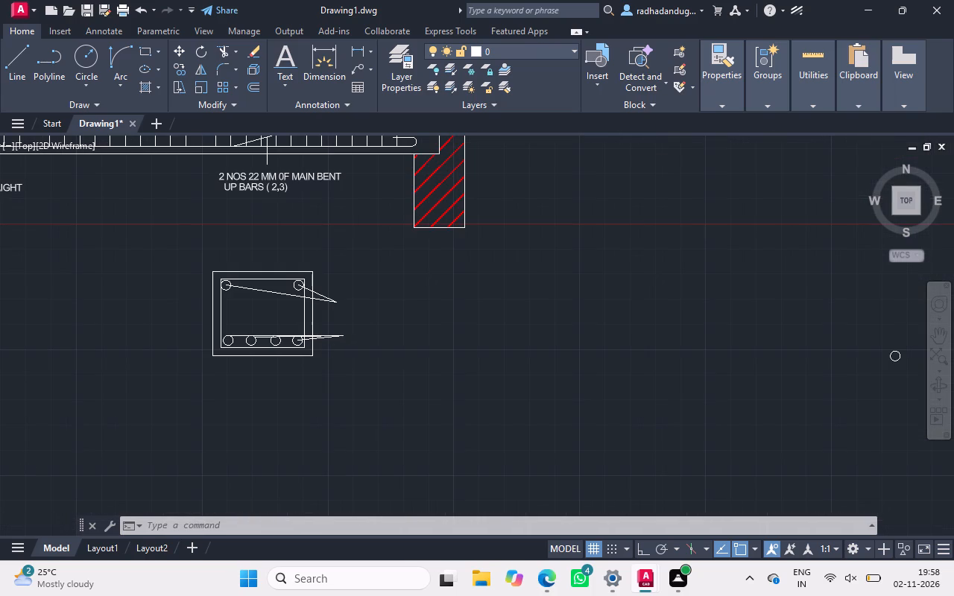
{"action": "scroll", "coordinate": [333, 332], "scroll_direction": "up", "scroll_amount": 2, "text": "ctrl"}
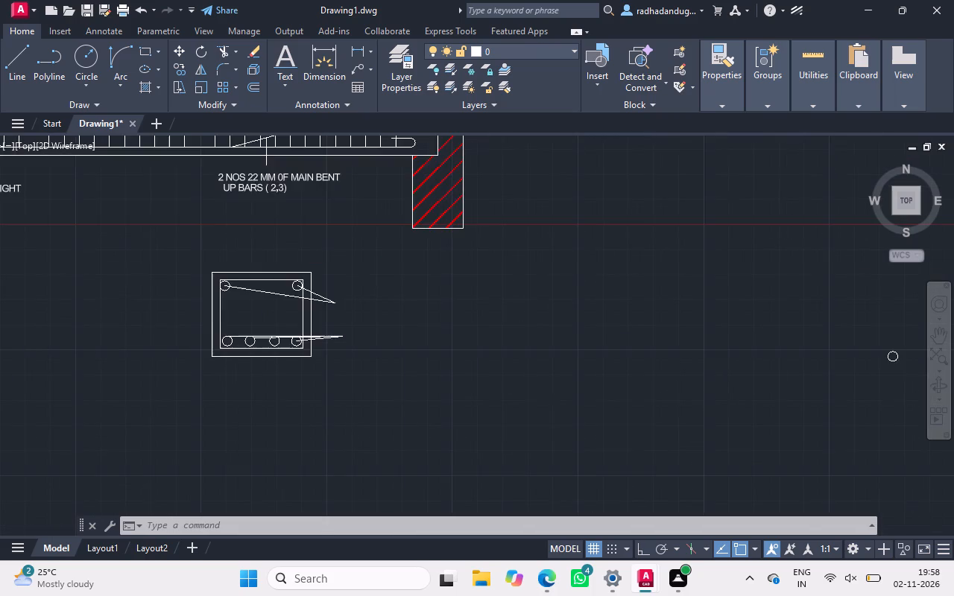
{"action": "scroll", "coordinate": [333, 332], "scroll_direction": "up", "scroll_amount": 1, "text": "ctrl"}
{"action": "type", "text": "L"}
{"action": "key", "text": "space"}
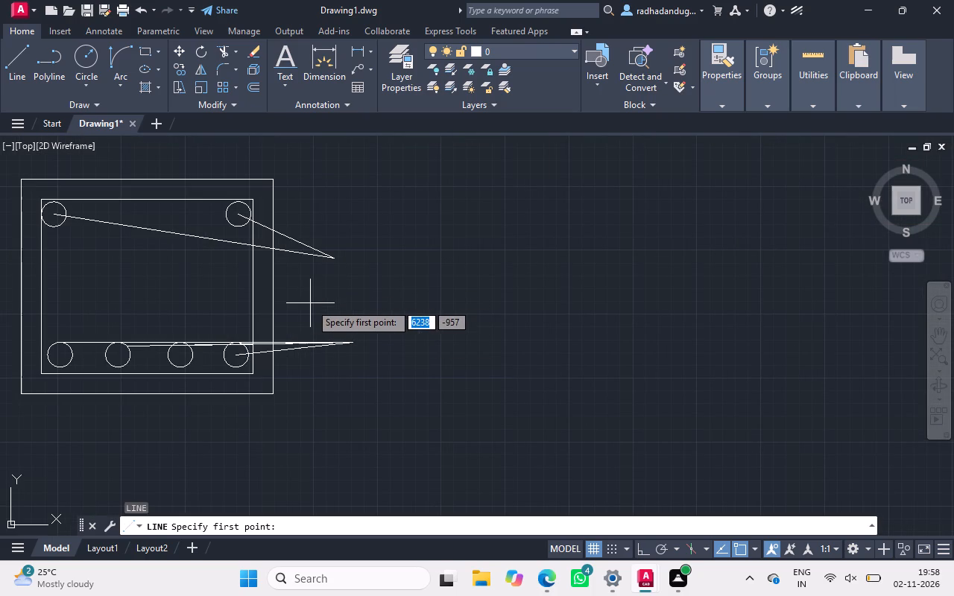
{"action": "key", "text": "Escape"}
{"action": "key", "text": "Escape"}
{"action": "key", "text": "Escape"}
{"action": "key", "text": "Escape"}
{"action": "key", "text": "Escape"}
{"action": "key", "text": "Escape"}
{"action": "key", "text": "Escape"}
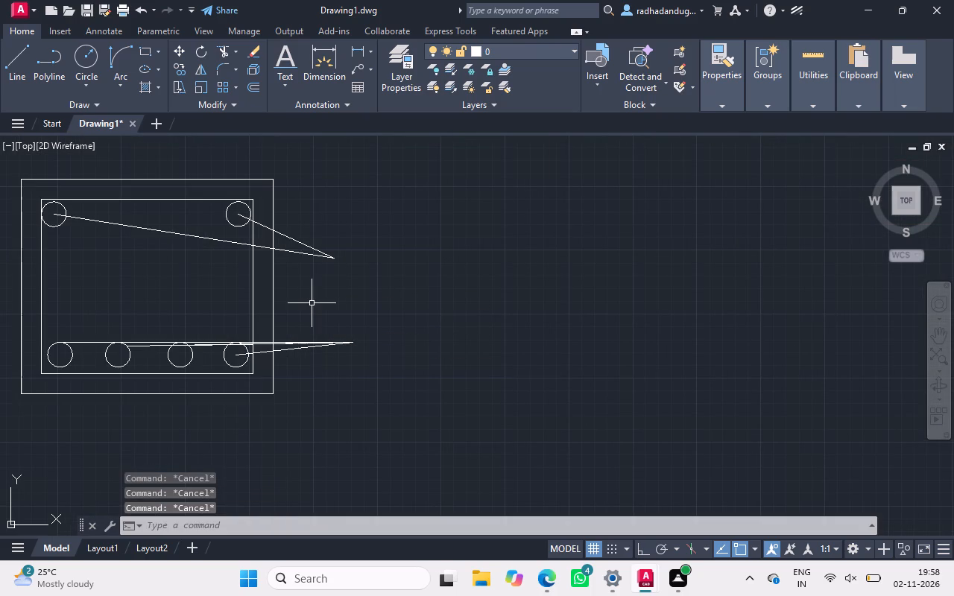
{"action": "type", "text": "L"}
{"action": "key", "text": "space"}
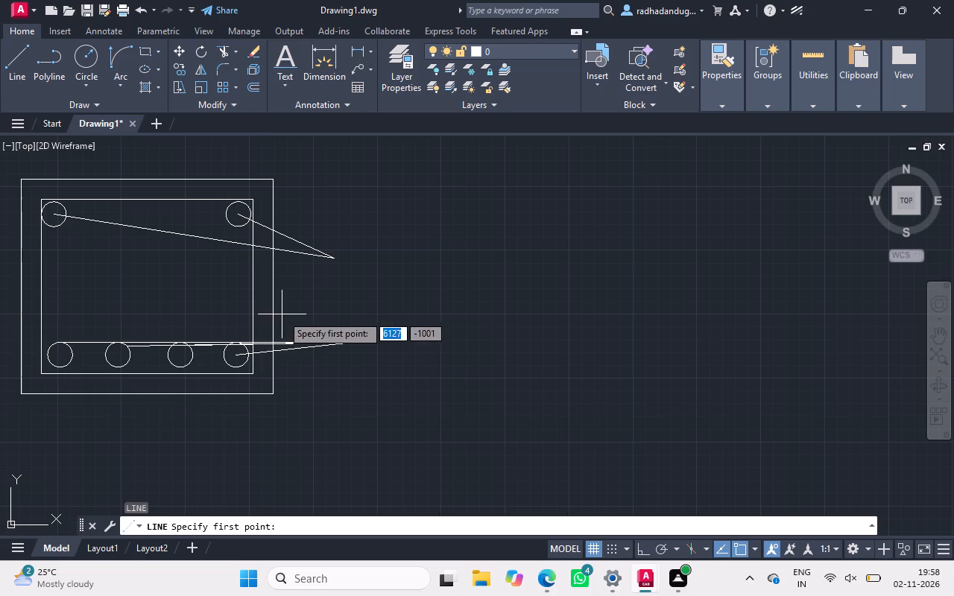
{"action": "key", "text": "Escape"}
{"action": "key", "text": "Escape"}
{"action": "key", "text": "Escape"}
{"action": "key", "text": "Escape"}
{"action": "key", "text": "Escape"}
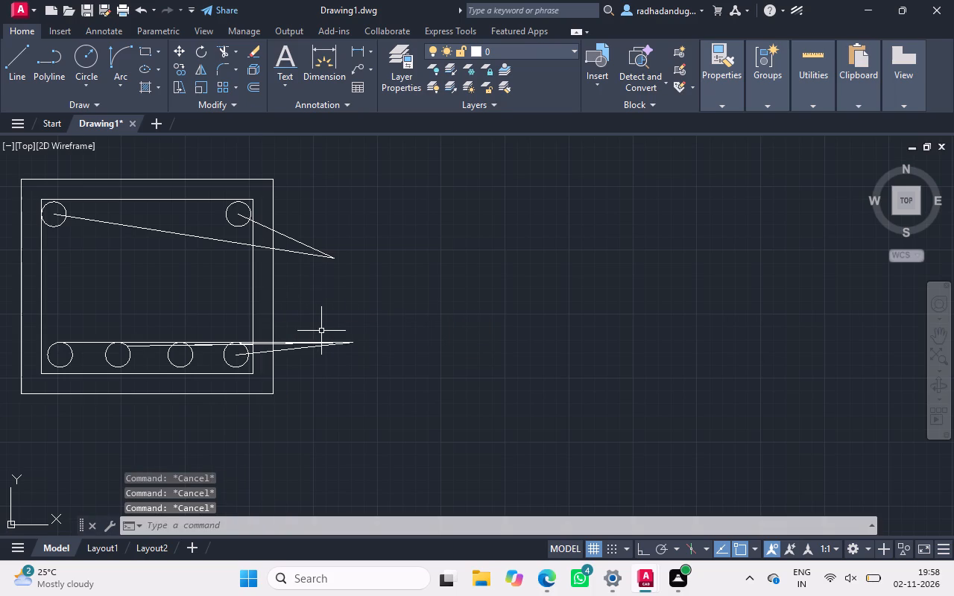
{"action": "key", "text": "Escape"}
Draw a nearly horizontal leader line about 347 long from between the right section's upper and lower leader ends to just inside its outer edge.
{"action": "type", "text": "L"}
{"action": "key", "text": "space"}
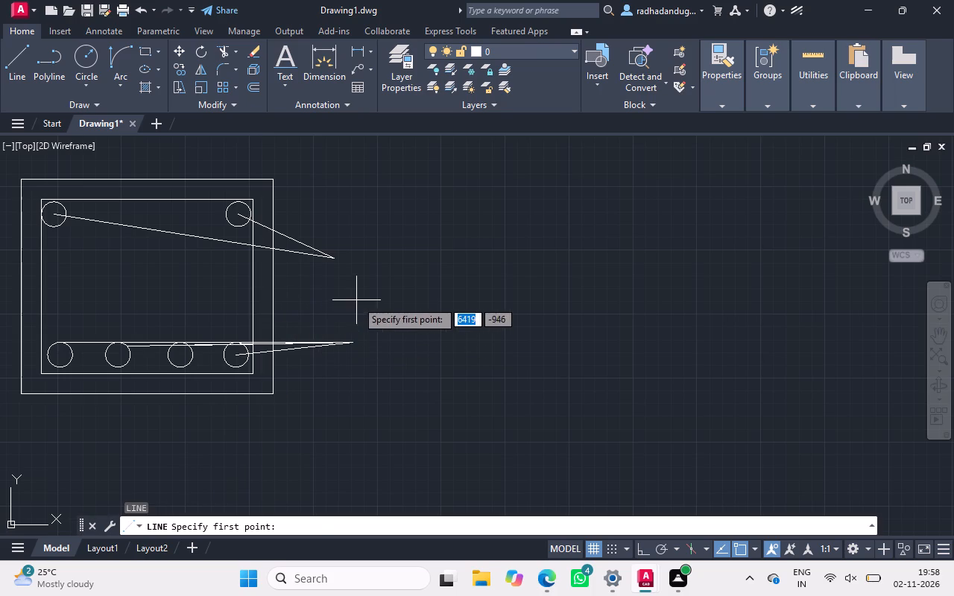
{"action": "left_click", "coordinate": [356, 300]}
{"action": "left_click_drag", "start_coordinate": [356, 300], "coordinate": [273, 303]}
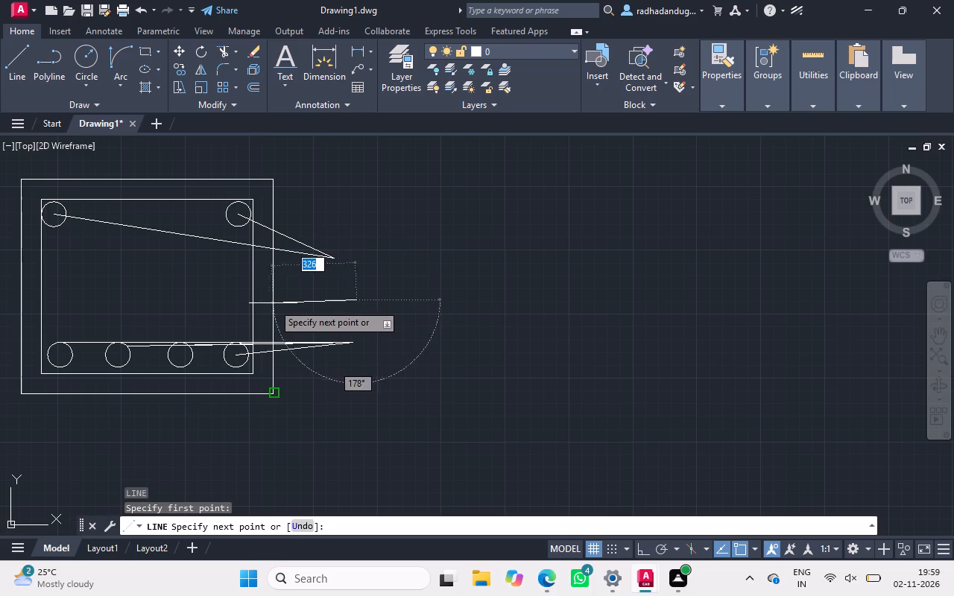
{"action": "left_click_drag", "start_coordinate": [273, 303], "coordinate": [268, 305]}
{"action": "scroll", "coordinate": [268, 305], "scroll_direction": "up", "scroll_amount": 5, "text": "ctrl"}
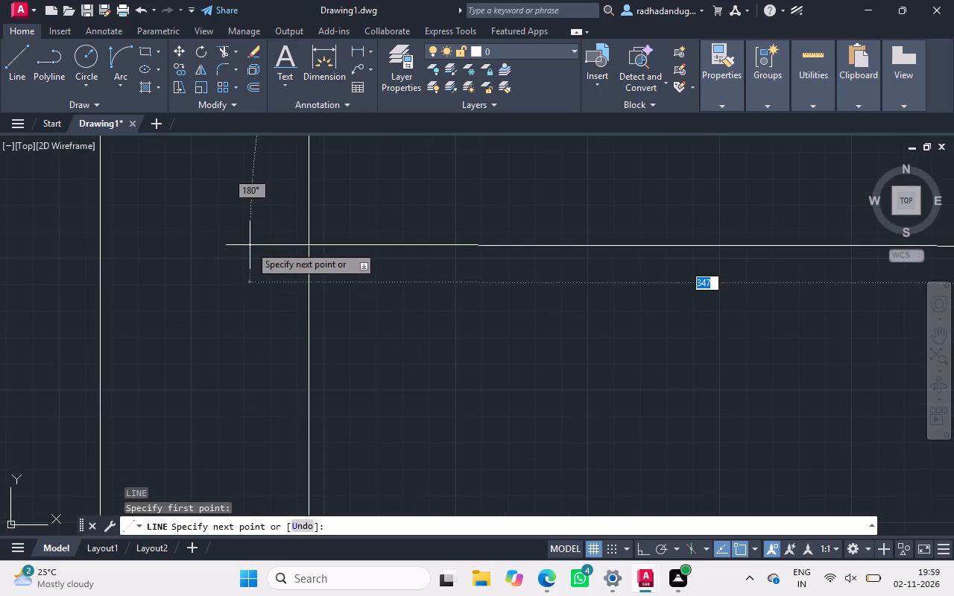
{"action": "left_click", "coordinate": [250, 245]}
{"action": "key", "text": "Escape"}
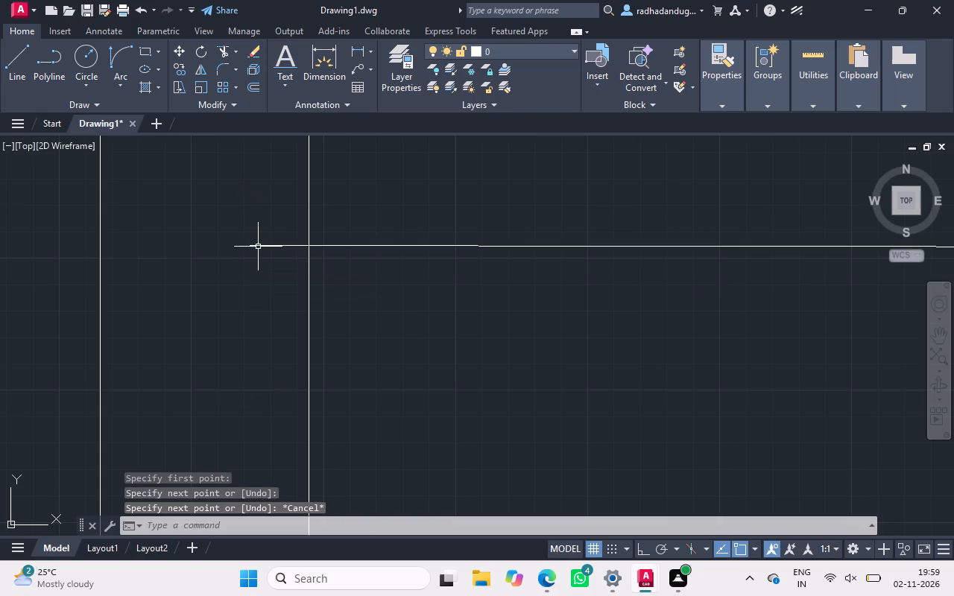
Trim the part of the middle leader line that extends inside the right section's outer rectangle.
{"action": "type", "text": "TR"}
{"action": "key", "text": "space"}
{"action": "key", "text": "space"}
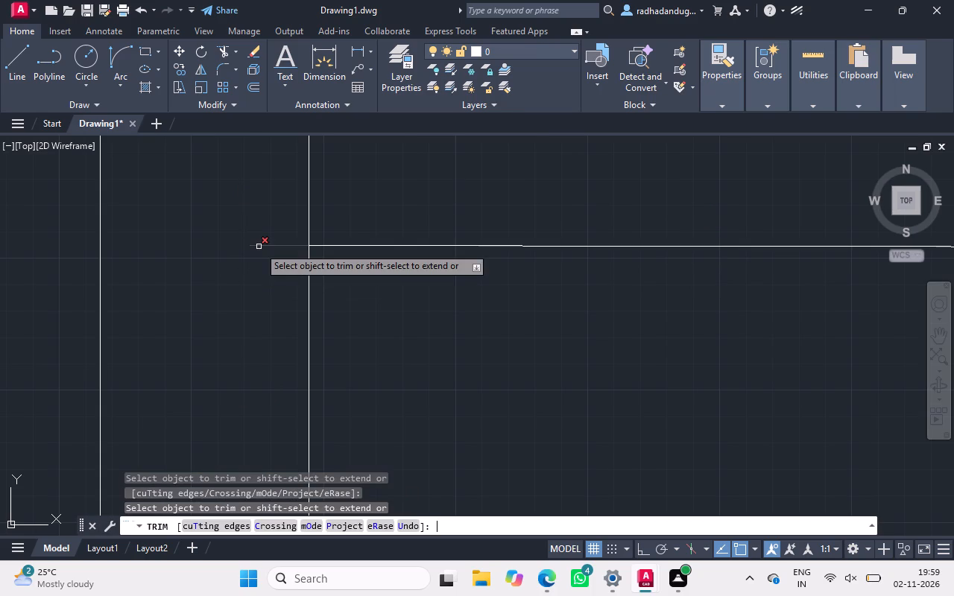
{"action": "left_click", "coordinate": [260, 247]}
{"action": "scroll", "coordinate": [260, 247], "scroll_direction": "down", "scroll_amount": 4, "text": "ctrl"}
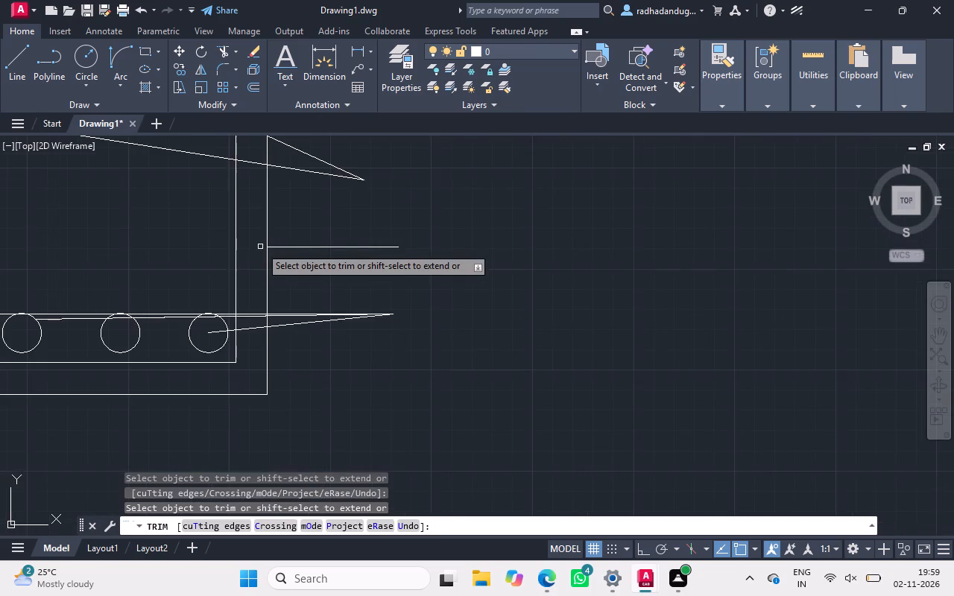
{"action": "scroll", "coordinate": [260, 247], "scroll_direction": "down", "scroll_amount": 2, "text": "ctrl"}
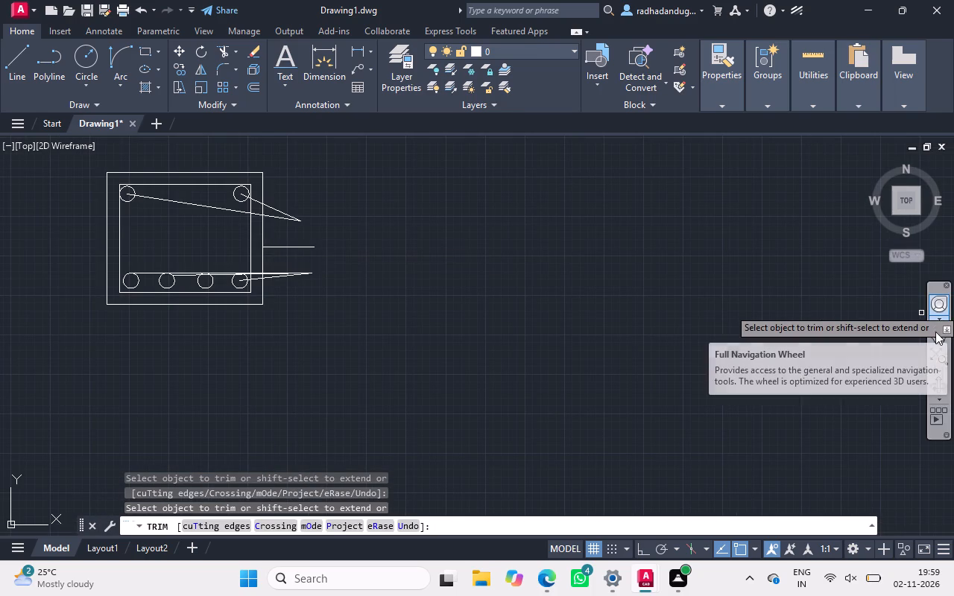
{"action": "left_click", "coordinate": [935, 332]}
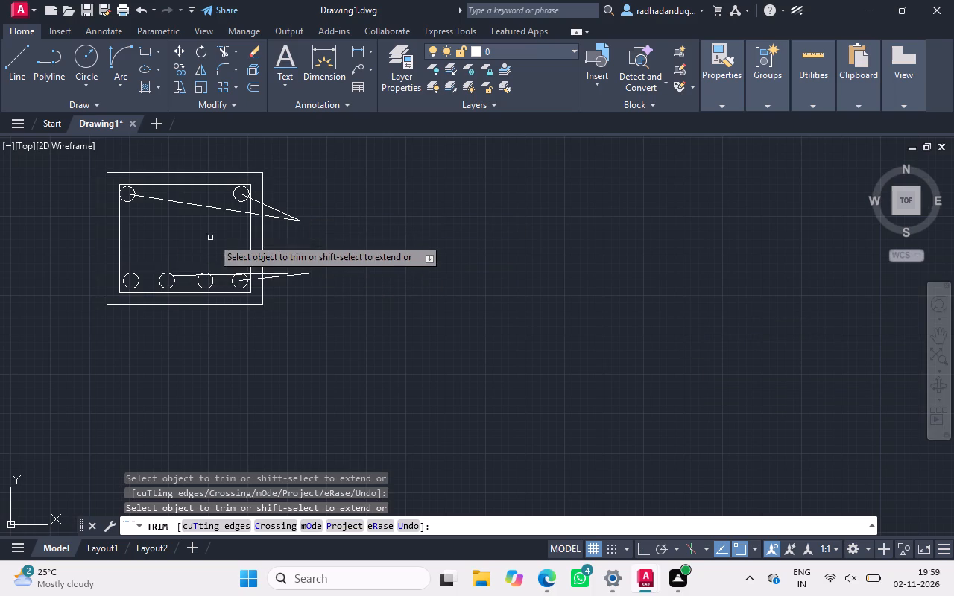
{"action": "left_click_drag", "start_coordinate": [212, 236], "coordinate": [224, 276]}
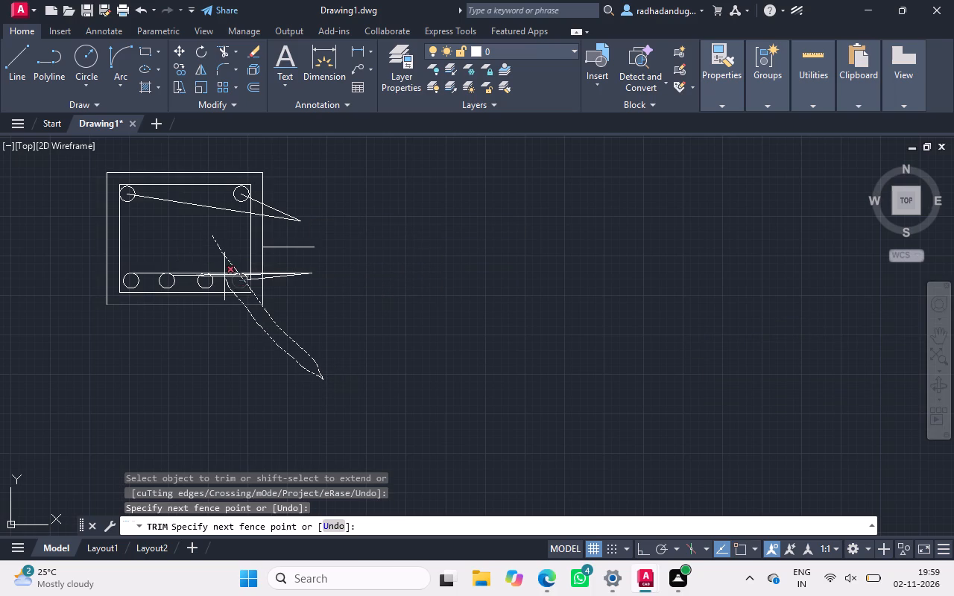
{"action": "left_click_drag", "start_coordinate": [224, 276], "coordinate": [274, 372]}
{"action": "key", "text": "Escape"}
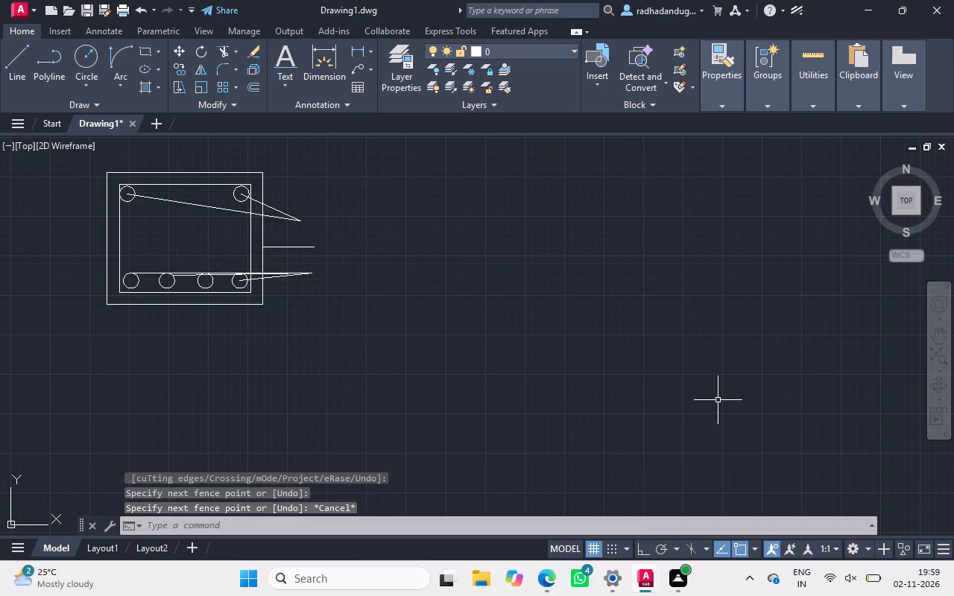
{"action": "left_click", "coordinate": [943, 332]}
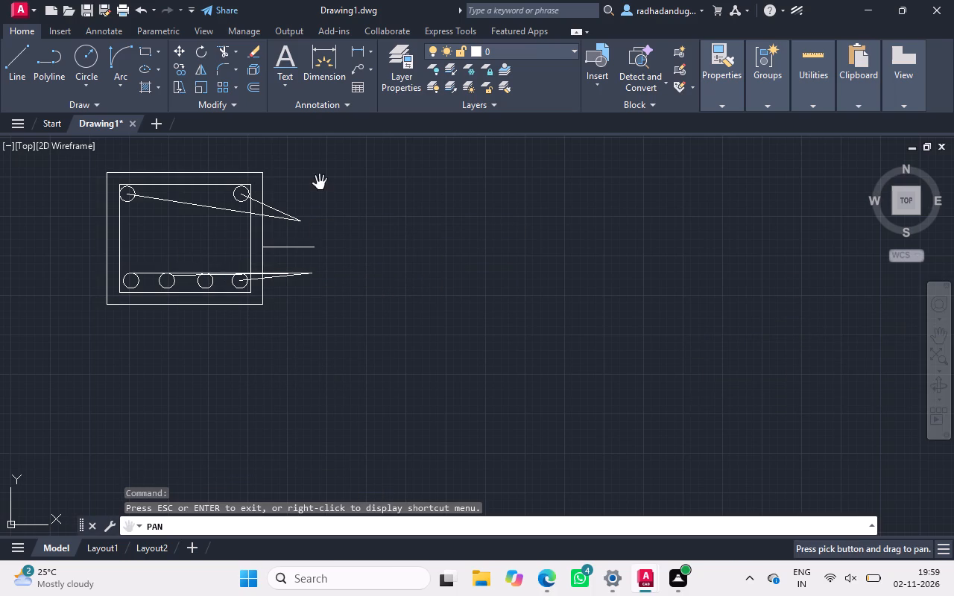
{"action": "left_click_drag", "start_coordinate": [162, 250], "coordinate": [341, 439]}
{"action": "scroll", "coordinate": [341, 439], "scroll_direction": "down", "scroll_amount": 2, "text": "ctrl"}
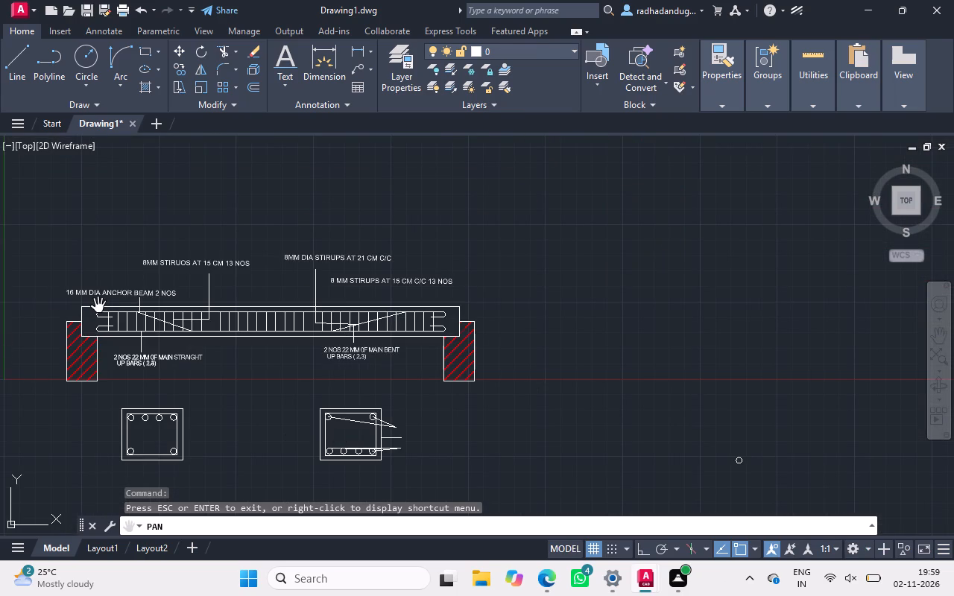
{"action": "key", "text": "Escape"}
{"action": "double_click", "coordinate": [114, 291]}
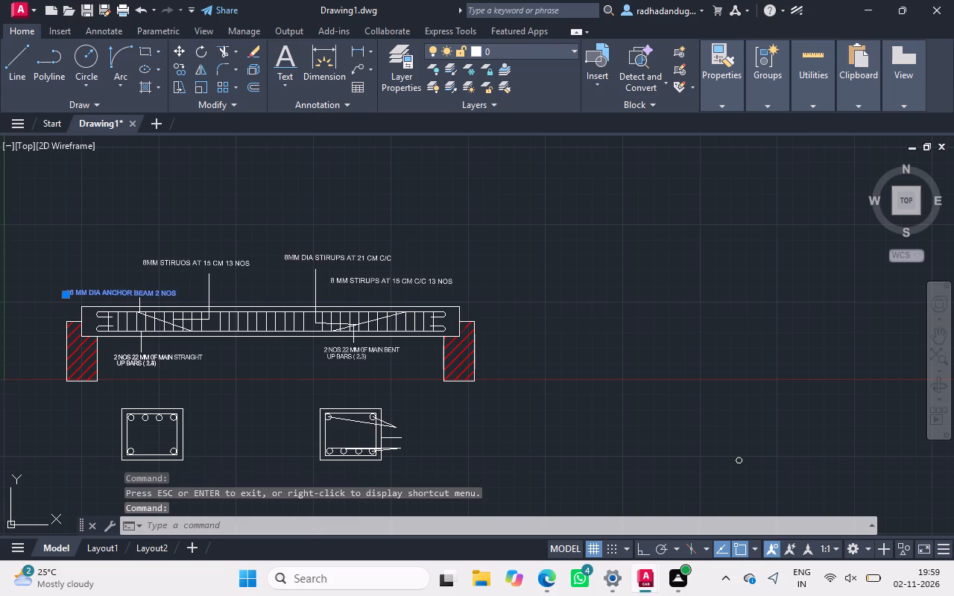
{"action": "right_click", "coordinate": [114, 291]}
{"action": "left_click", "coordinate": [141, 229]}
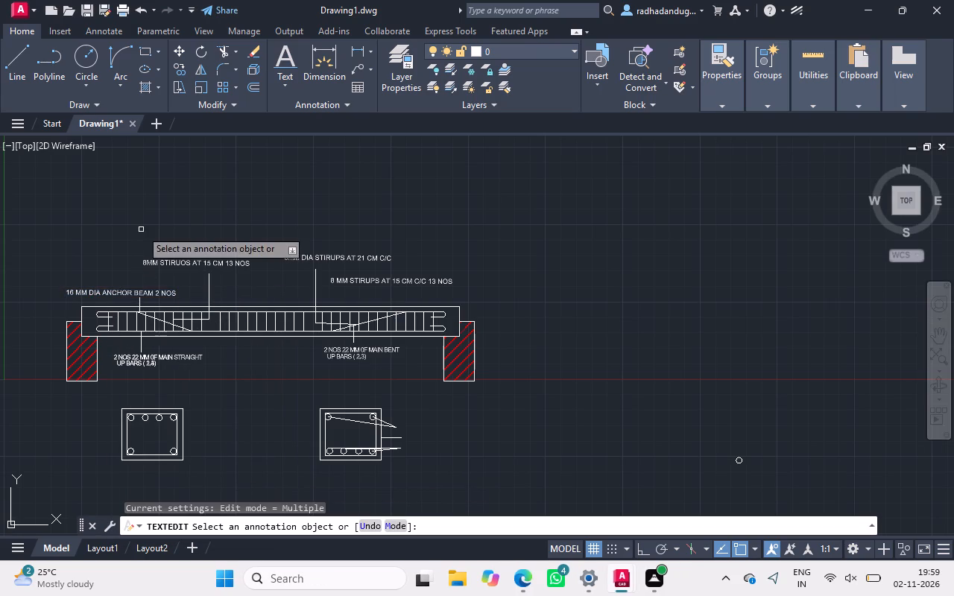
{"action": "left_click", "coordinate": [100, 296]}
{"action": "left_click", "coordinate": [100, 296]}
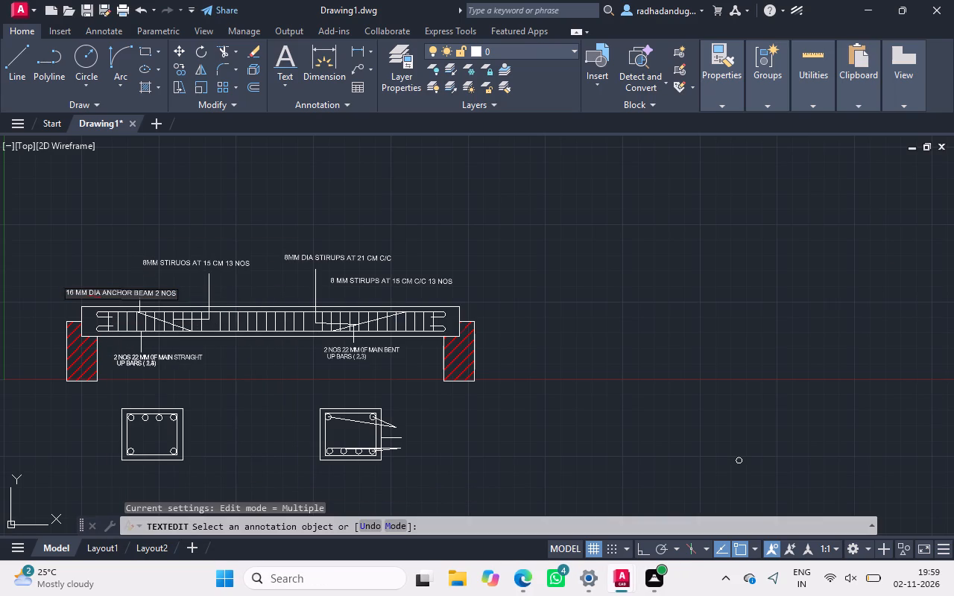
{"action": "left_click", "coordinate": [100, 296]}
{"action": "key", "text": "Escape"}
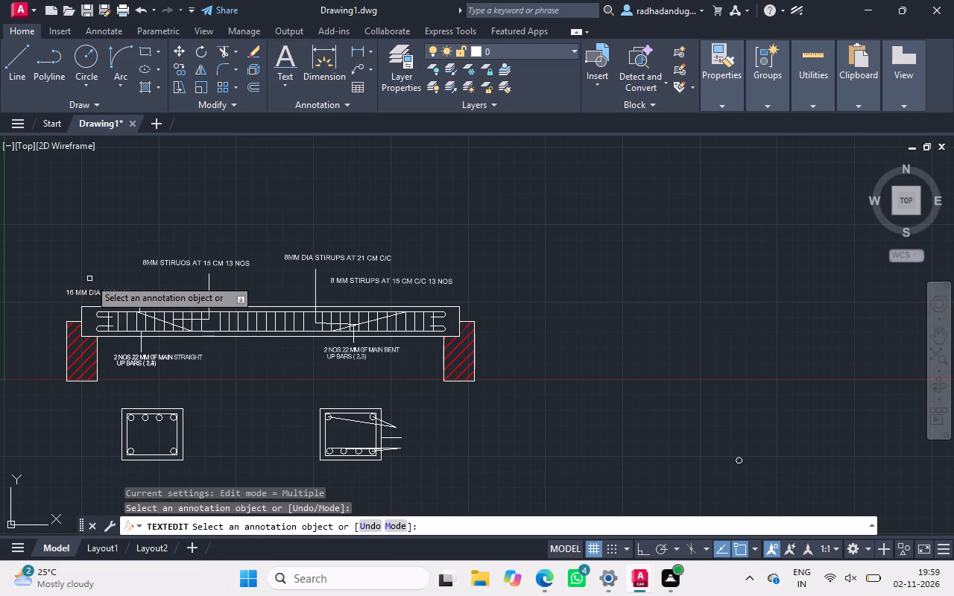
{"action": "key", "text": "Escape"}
Copy the "16 MM DIA ANCHOR BEAM 2 NOS" label to the outer end of the right section's upper leaders.
{"action": "left_click", "coordinate": [91, 292]}
{"action": "right_click", "coordinate": [91, 292]}
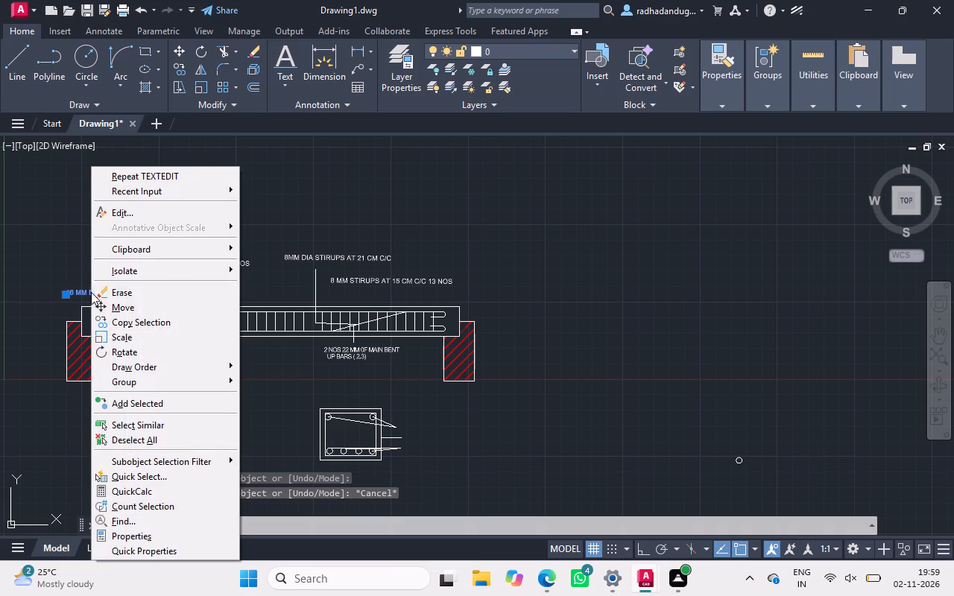
{"action": "left_click", "coordinate": [139, 324]}
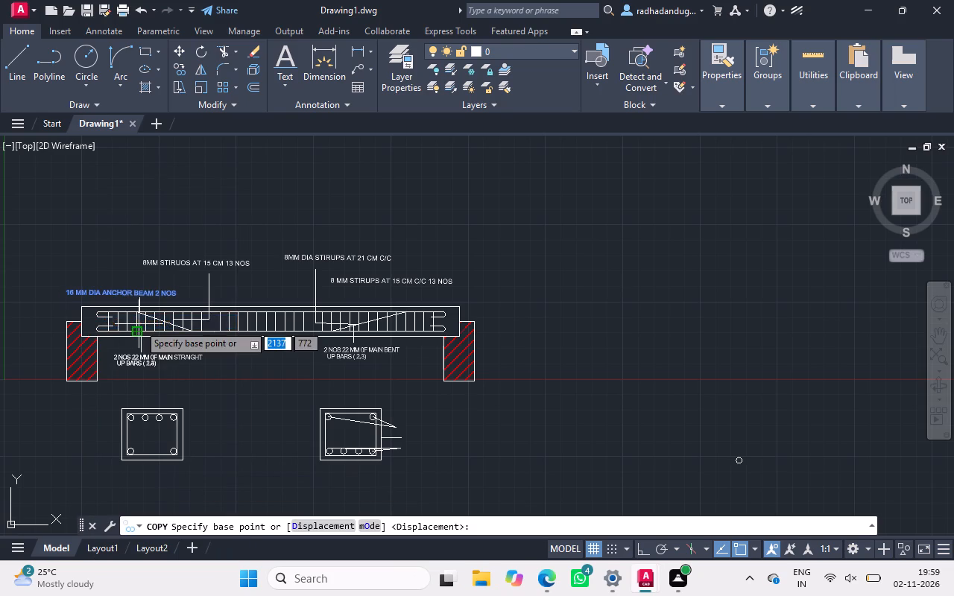
{"action": "left_click", "coordinate": [158, 293]}
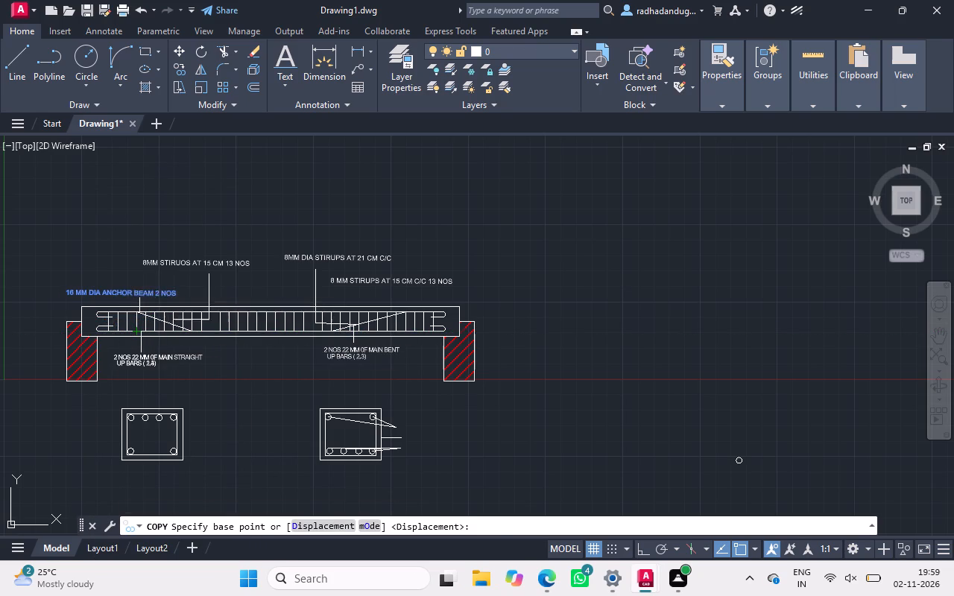
{"action": "left_click", "coordinate": [489, 423]}
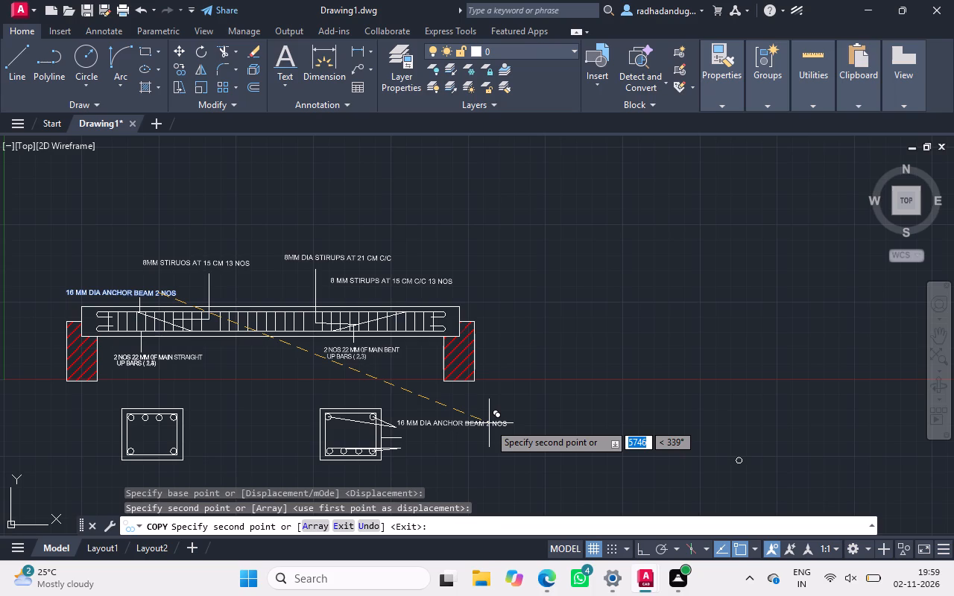
{"action": "key", "text": "Escape"}
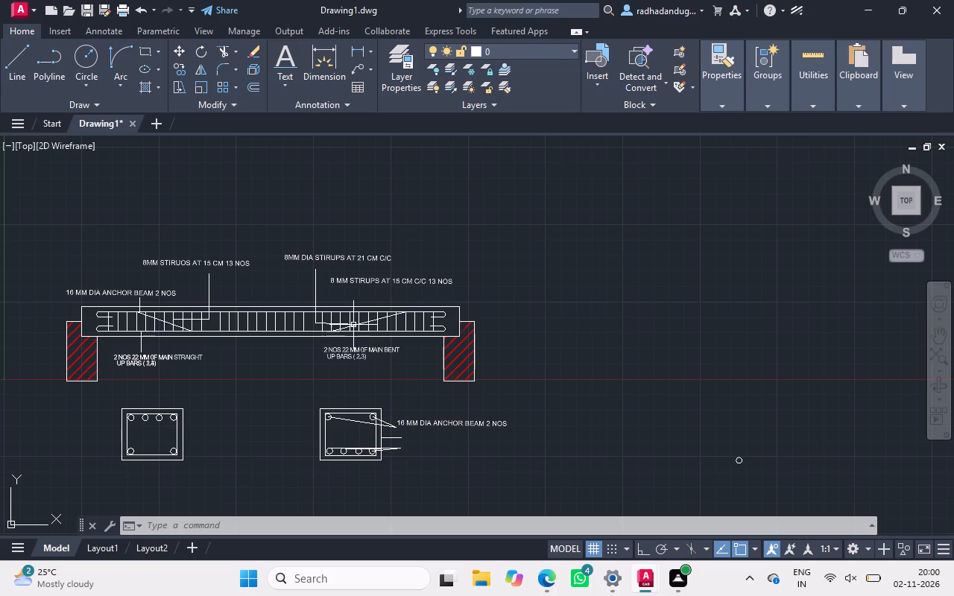
Copy both lines of the "2 NOS 22 MM OF MAIN STRAIGHT UP BARS" label to just below the right section's lower leader ends.
{"action": "left_click", "coordinate": [188, 360]}
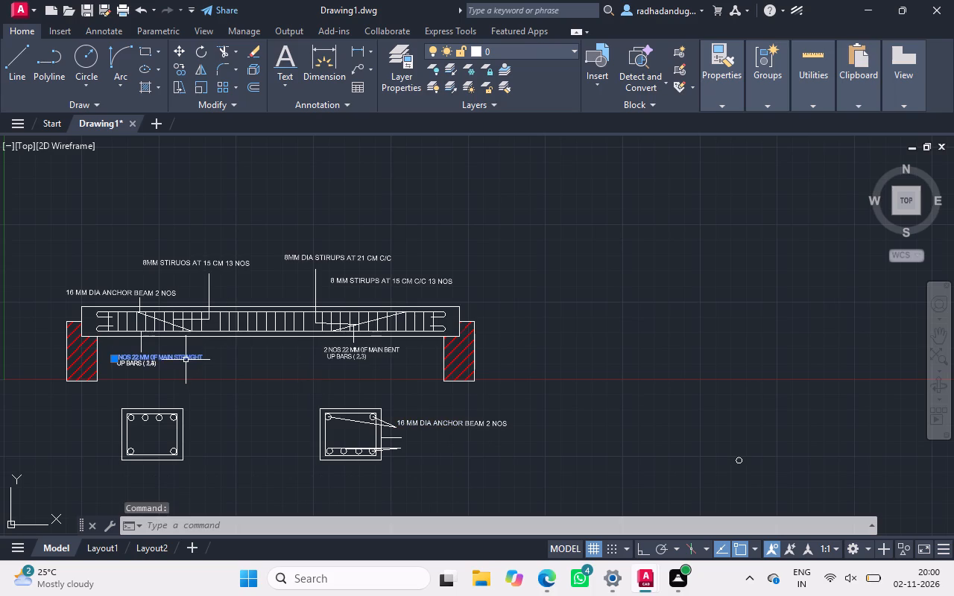
{"action": "left_click", "coordinate": [142, 367]}
{"action": "right_click", "coordinate": [142, 367]}
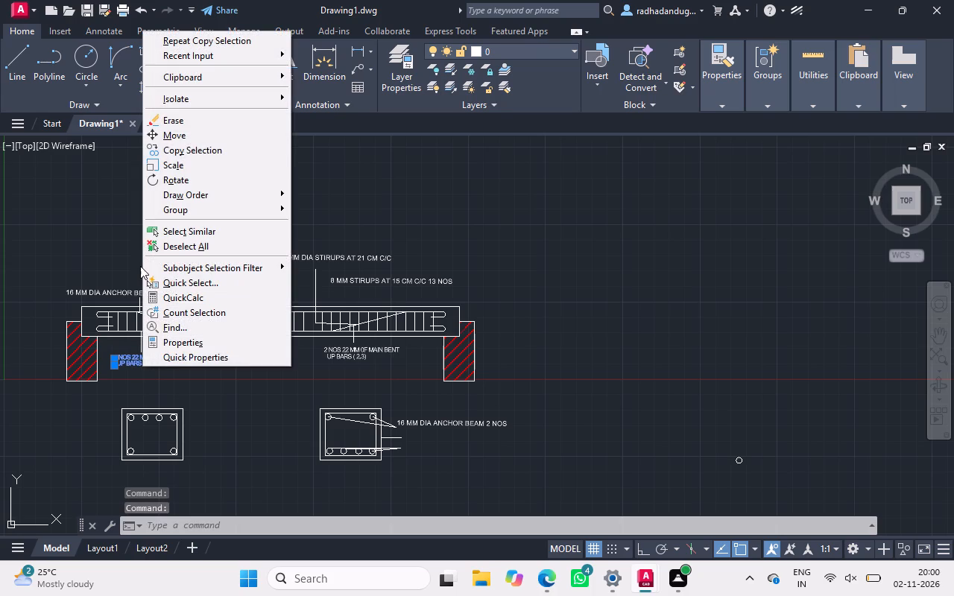
{"action": "left_click", "coordinate": [185, 145]}
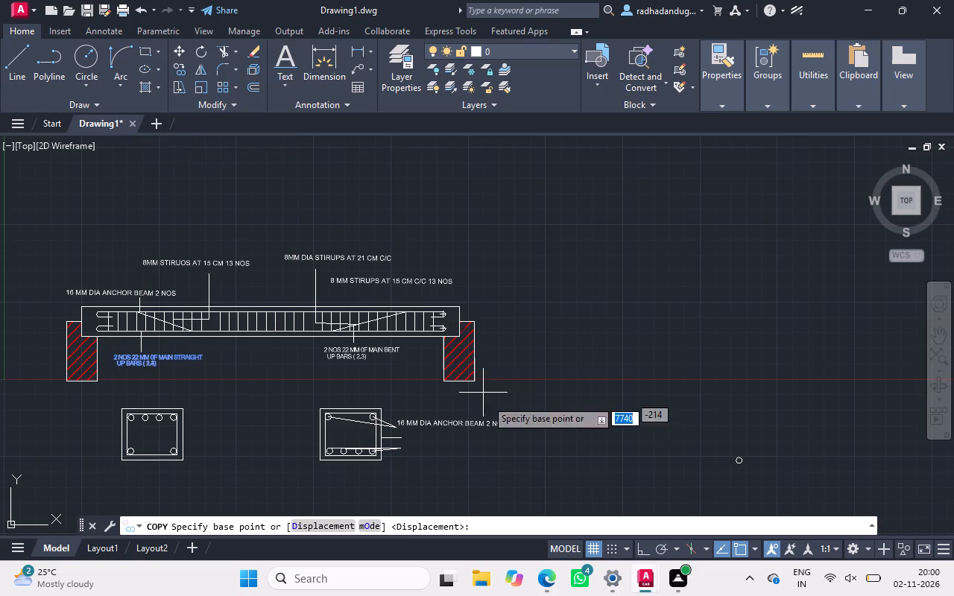
{"action": "left_click", "coordinate": [177, 360]}
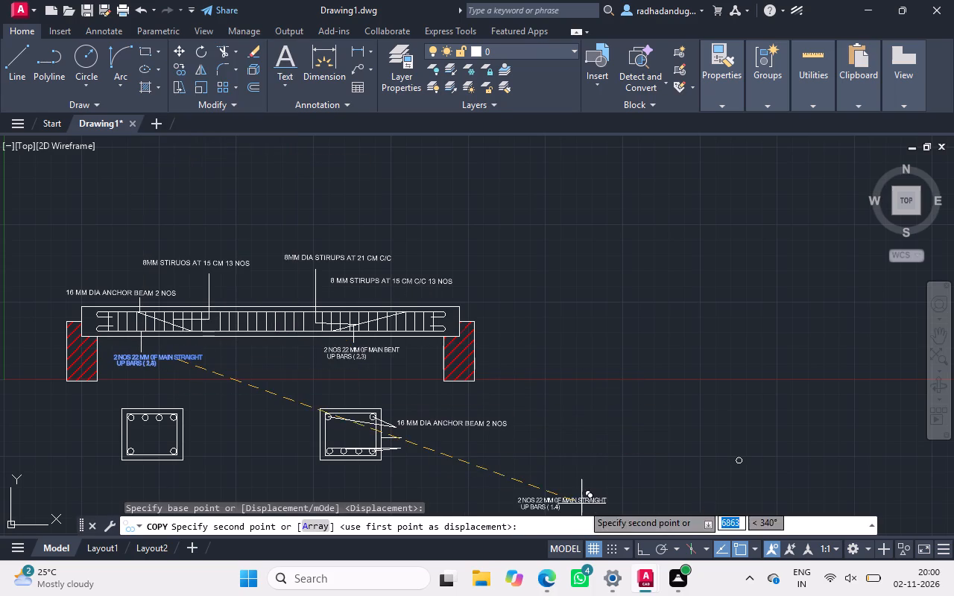
{"action": "left_click", "coordinate": [460, 465]}
{"action": "key", "text": "Escape"}
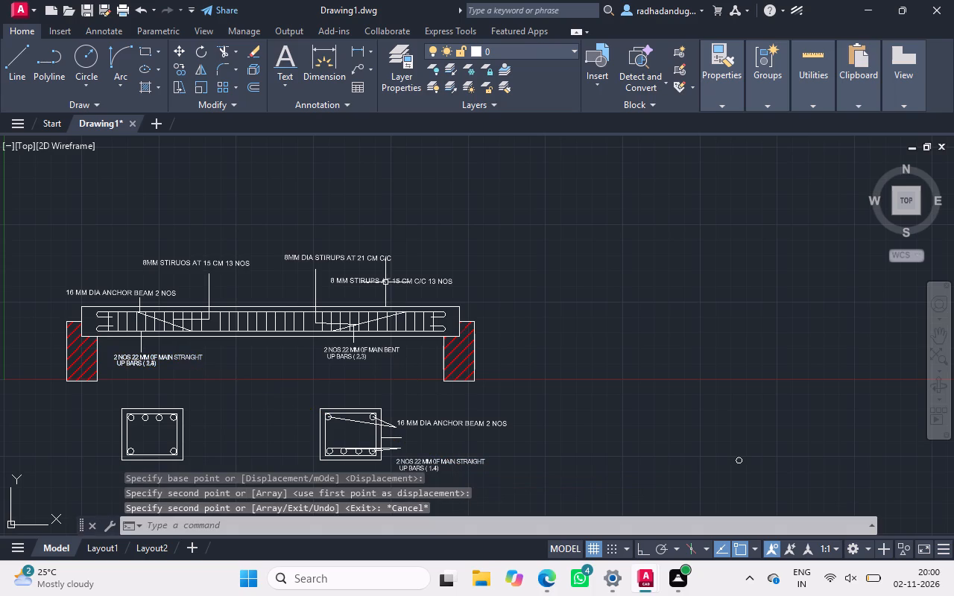
Copy the "8 MM STIRUPS AT 15 CM C/C 13 NOS" label to the outer end of the right section's middle leader.
{"action": "left_click", "coordinate": [385, 279]}
{"action": "right_click", "coordinate": [385, 279]}
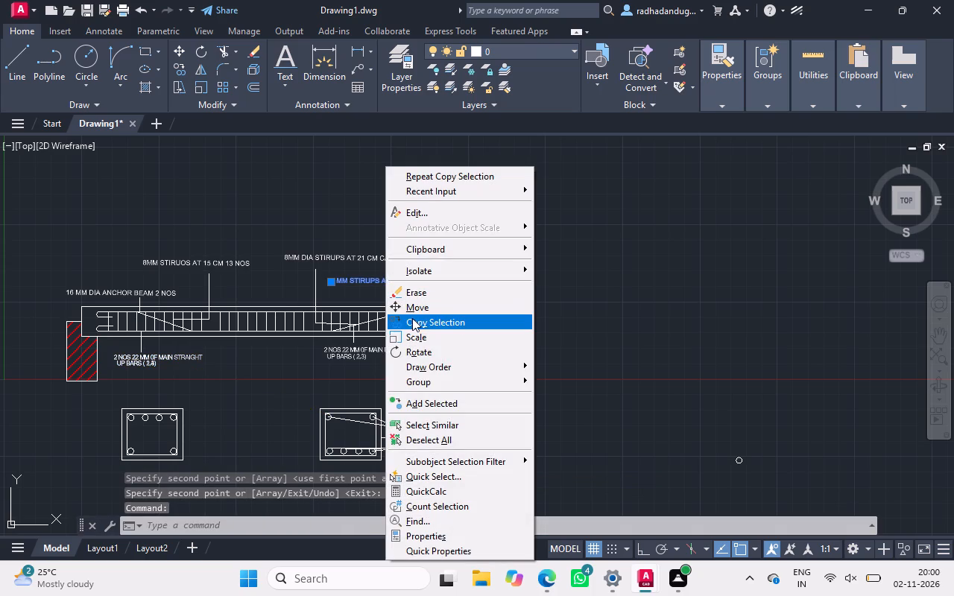
{"action": "left_click", "coordinate": [414, 321]}
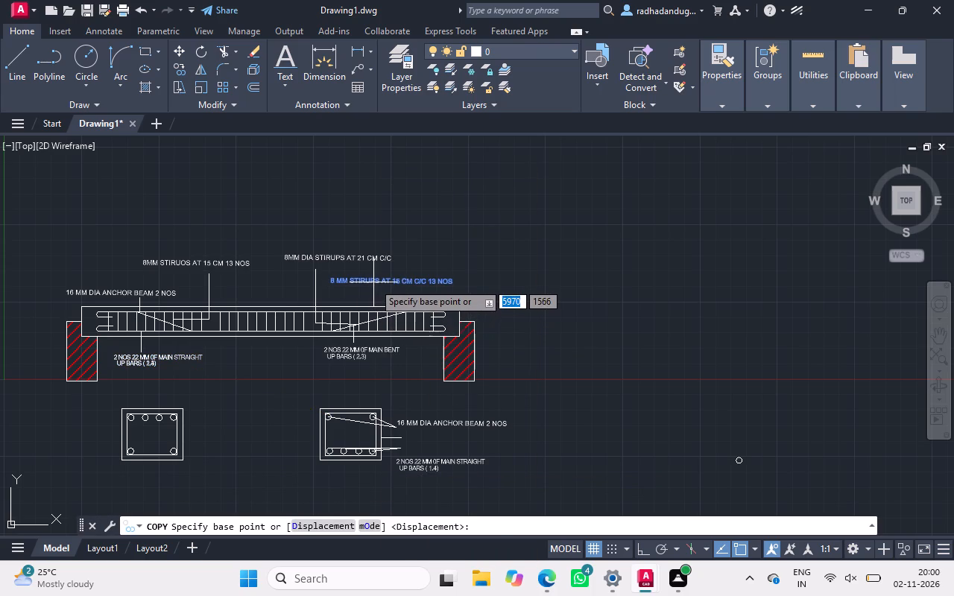
{"action": "left_click", "coordinate": [373, 282]}
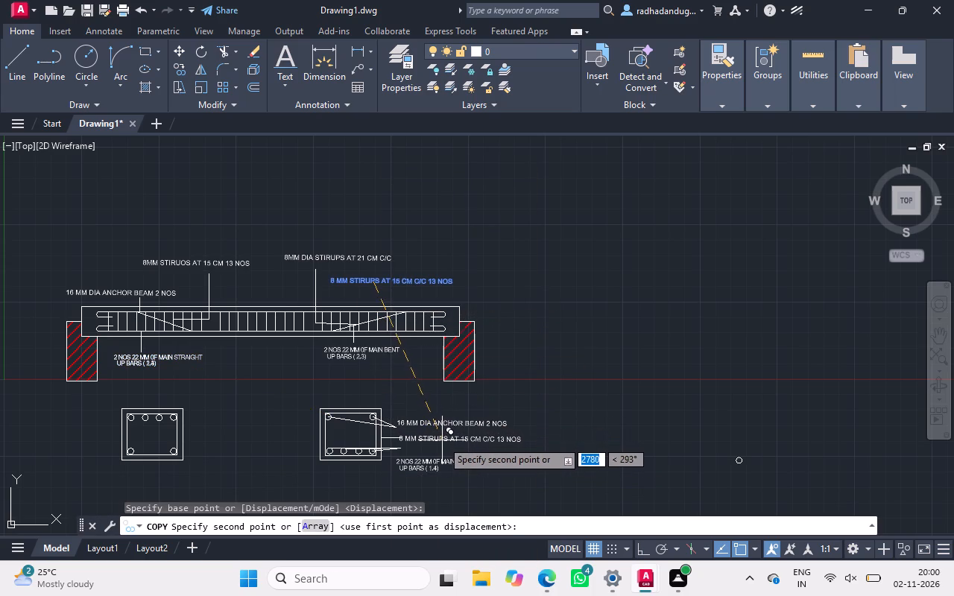
{"action": "left_click", "coordinate": [446, 440]}
{"action": "key", "text": "Escape"}
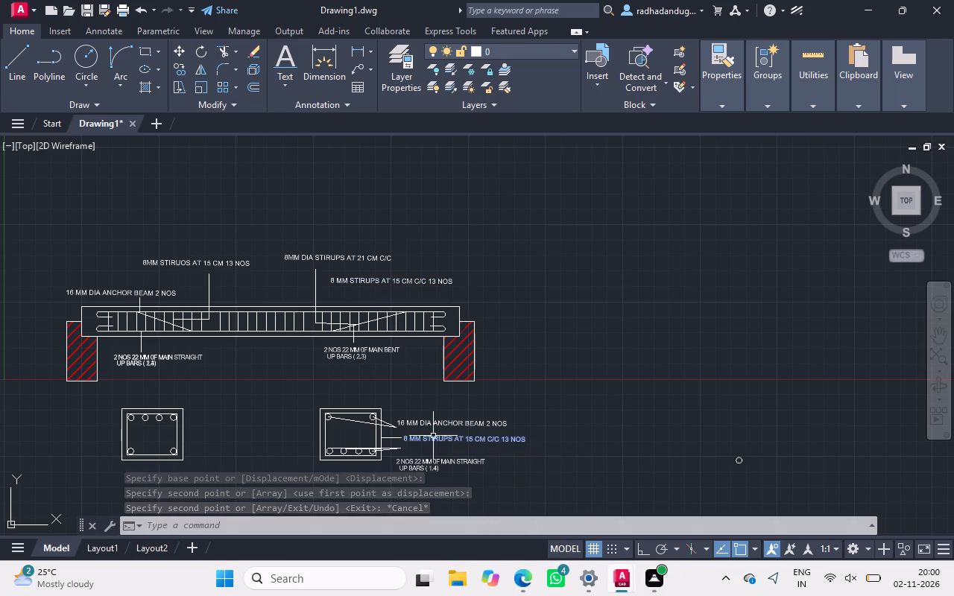
Shorten the stirrup label beside the right section's middle leader to "8 MM STIRUPS".
{"action": "double_click", "coordinate": [454, 439]}
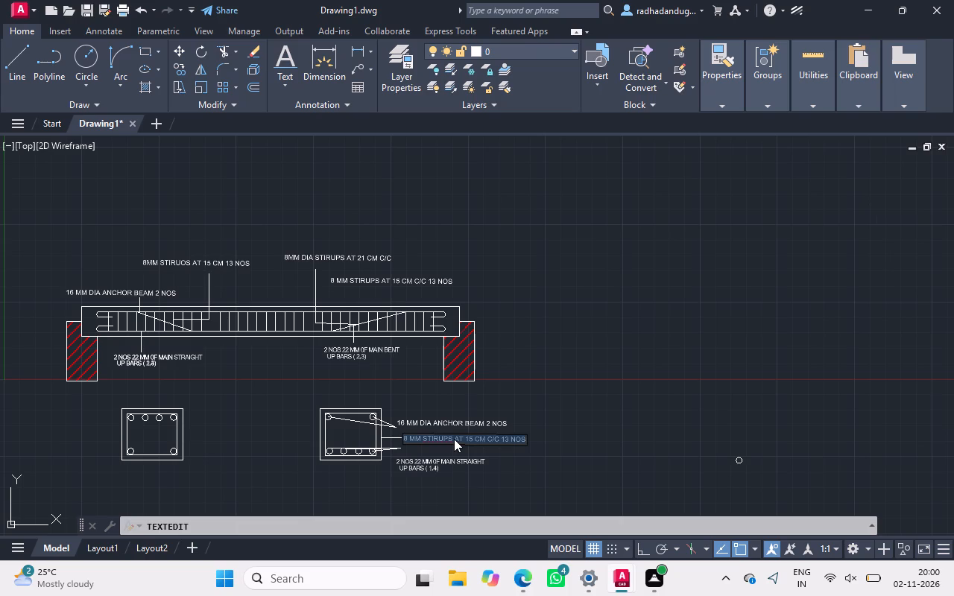
{"action": "left_click", "coordinate": [454, 439]}
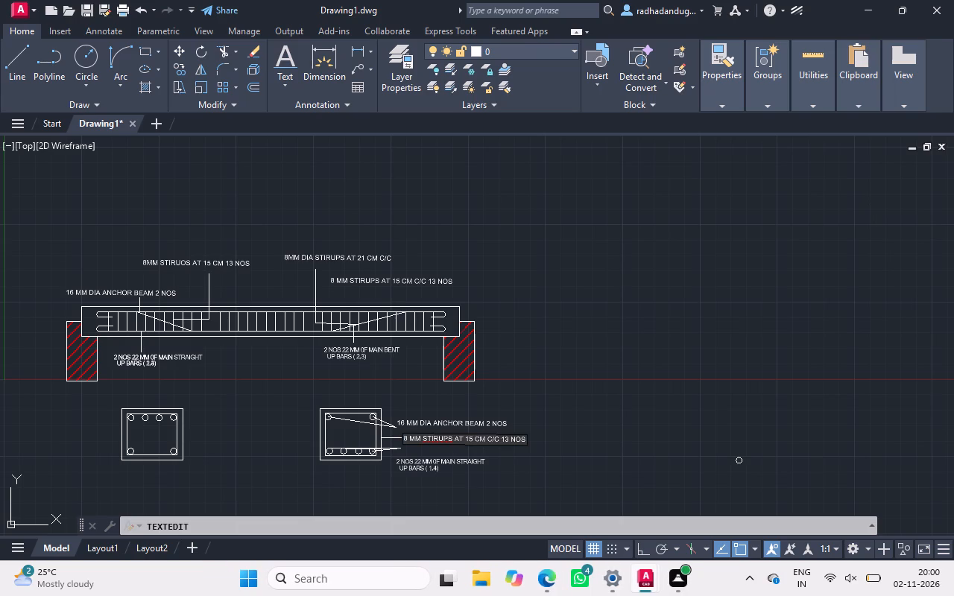
{"action": "left_click", "coordinate": [522, 440]}
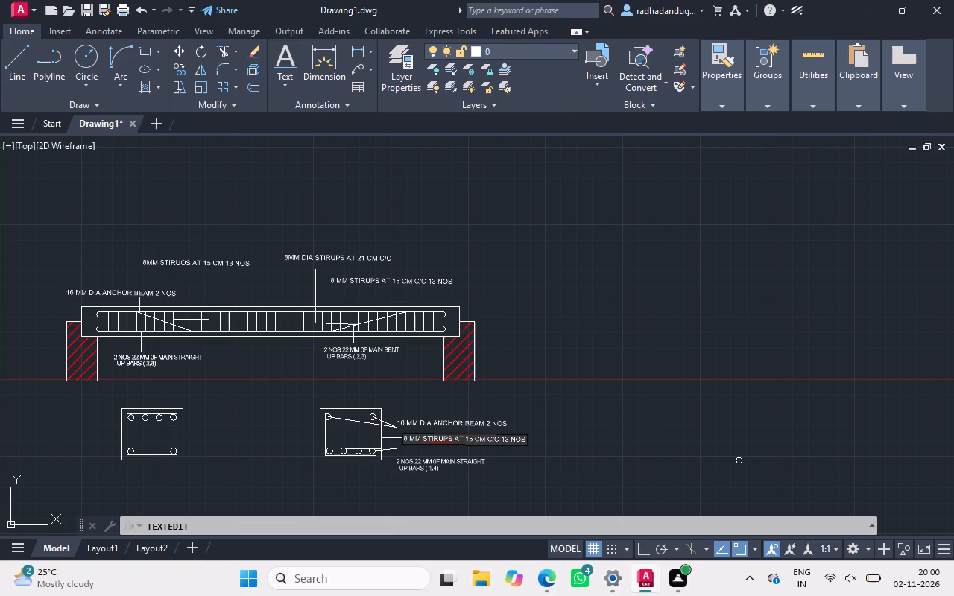
{"action": "left_click", "coordinate": [523, 440]}
{"action": "left_click", "coordinate": [525, 435]}
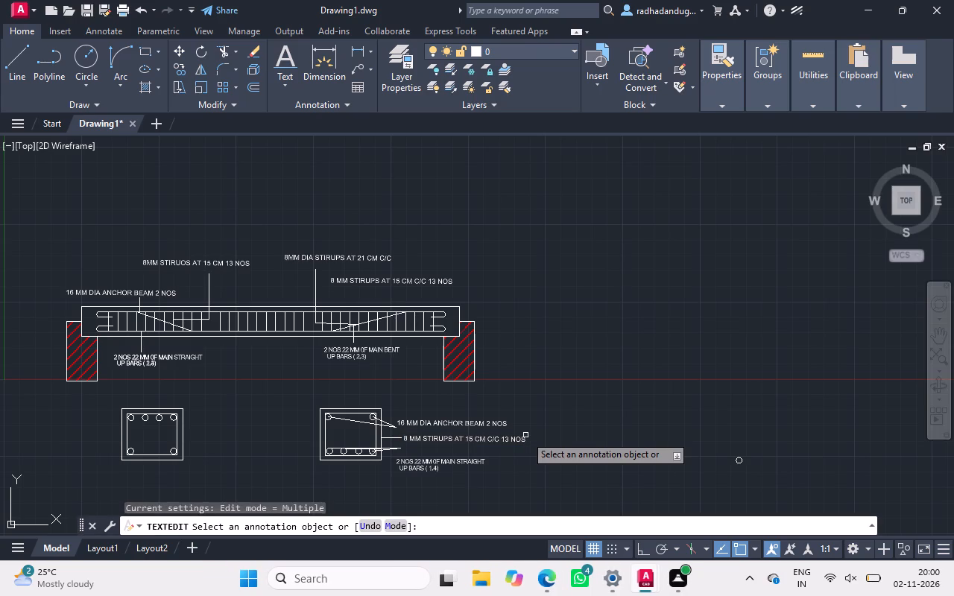
{"action": "left_click", "coordinate": [522, 438]}
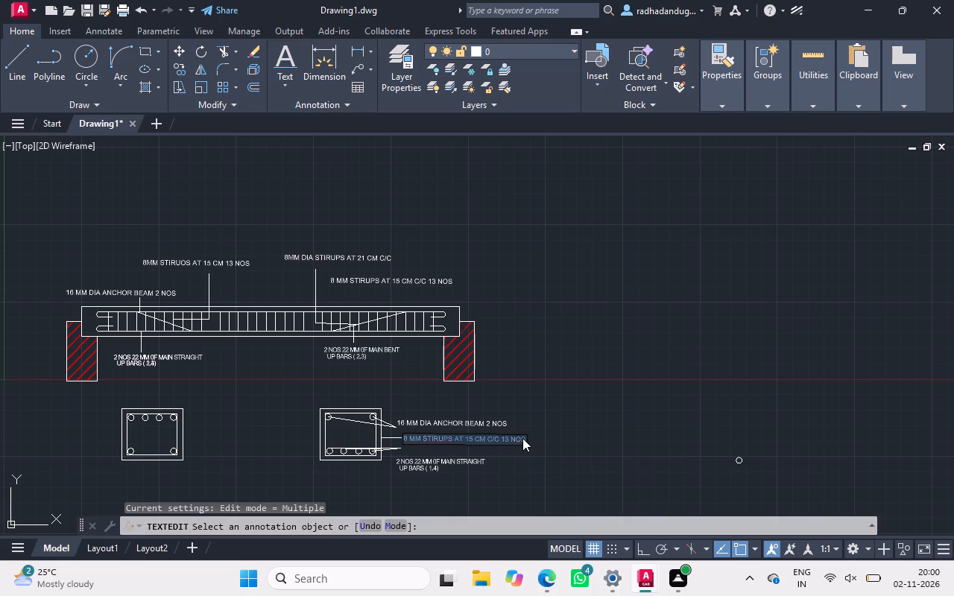
{"action": "left_click", "coordinate": [522, 438]}
{"action": "left_click", "coordinate": [522, 438]}
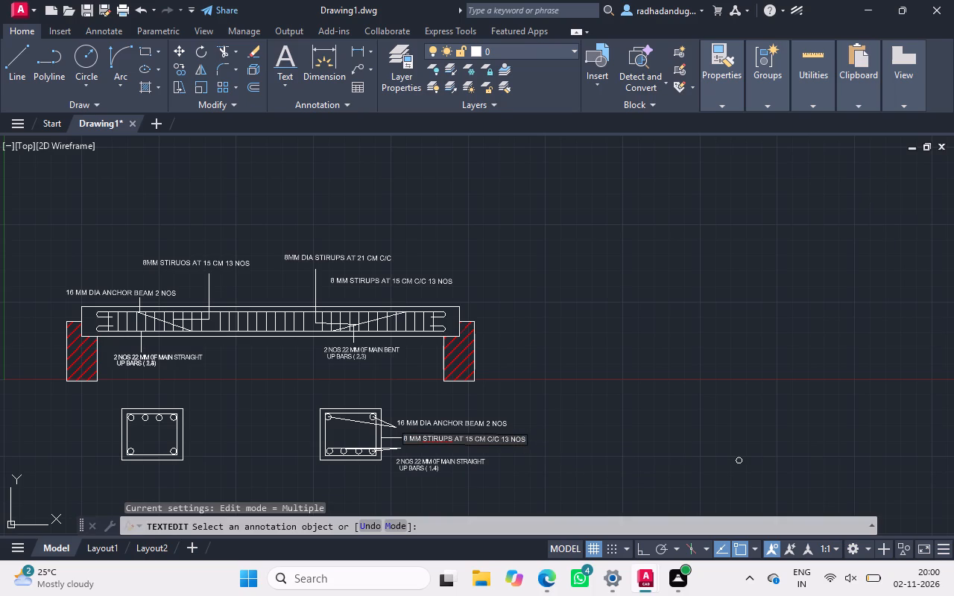
{"action": "key", "text": "BackSpace"}
{"action": "key", "text": "BackSpace"}
{"action": "key", "text": "BackSpace"}
{"action": "key", "text": "BackSpace"}
{"action": "key", "text": "BackSpace"}
{"action": "key", "text": "BackSpace"}
{"action": "key", "text": "BackSpace"}
{"action": "key", "text": "BackSpace"}
{"action": "key", "text": "BackSpace"}
{"action": "key", "text": "BackSpace"}
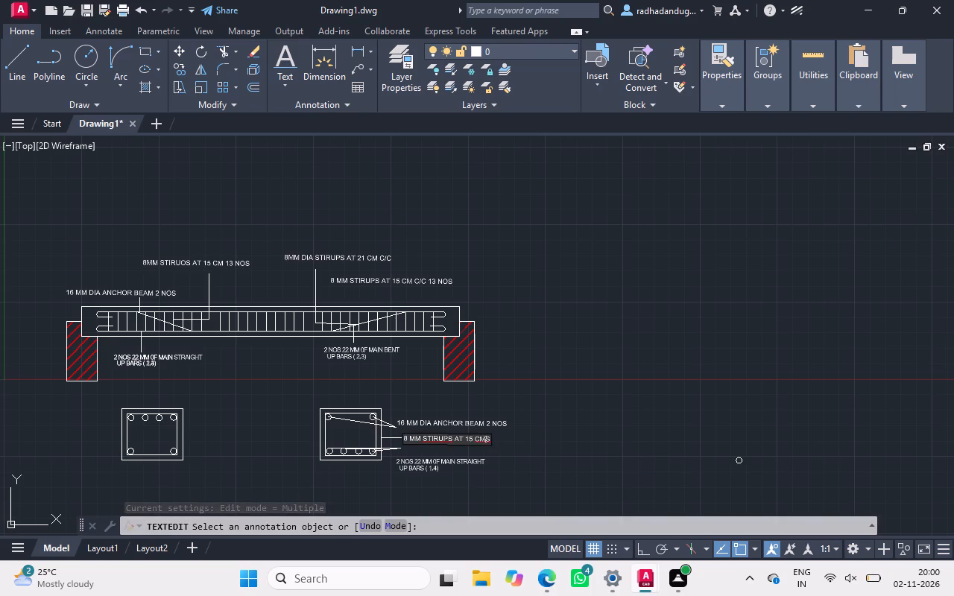
{"action": "key", "text": "BackSpace"}
{"action": "key", "text": "BackSpace"}
{"action": "key", "text": "BackSpace"}
{"action": "key", "text": "BackSpace"}
{"action": "key", "text": "BackSpace"}
{"action": "key", "text": "BackSpace"}
{"action": "key", "text": "BackSpace"}
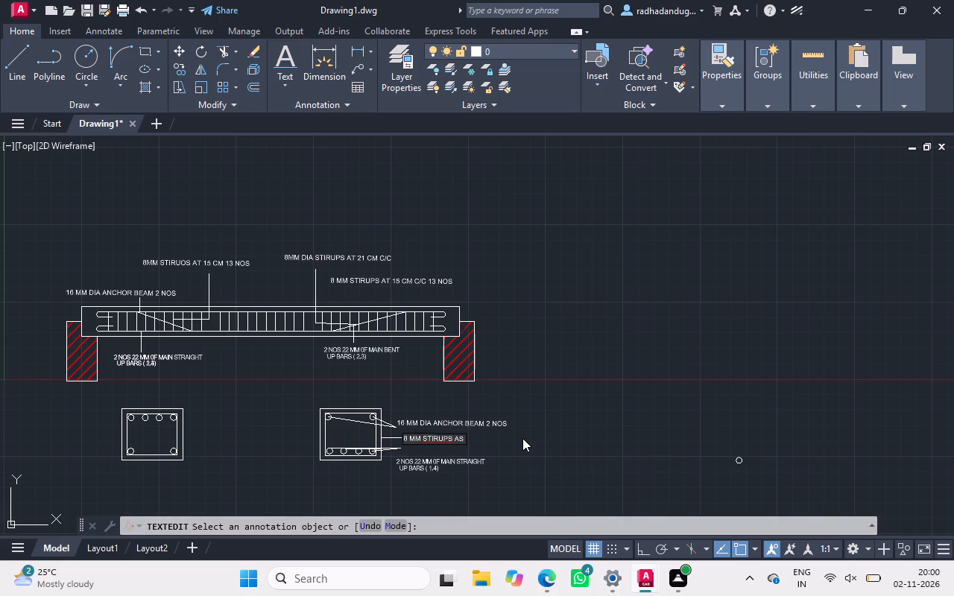
{"action": "key", "text": "BackSpace"}
{"action": "key", "text": "Right"}
{"action": "key", "text": "BackSpace"}
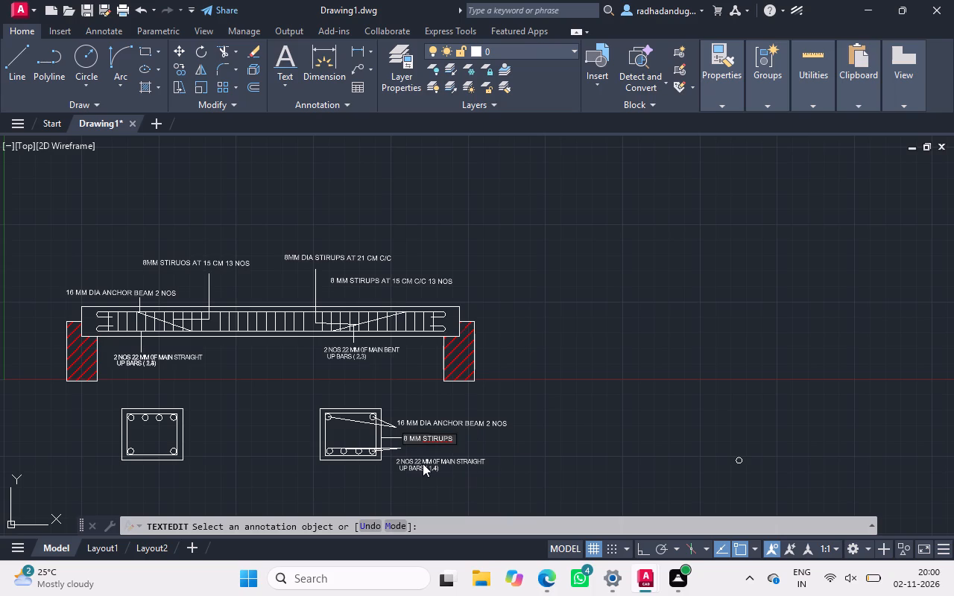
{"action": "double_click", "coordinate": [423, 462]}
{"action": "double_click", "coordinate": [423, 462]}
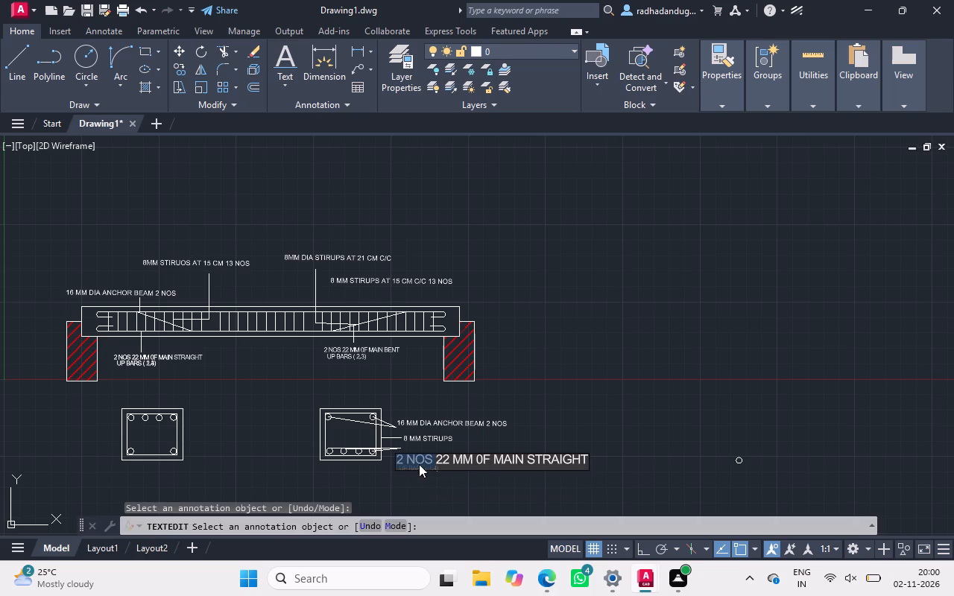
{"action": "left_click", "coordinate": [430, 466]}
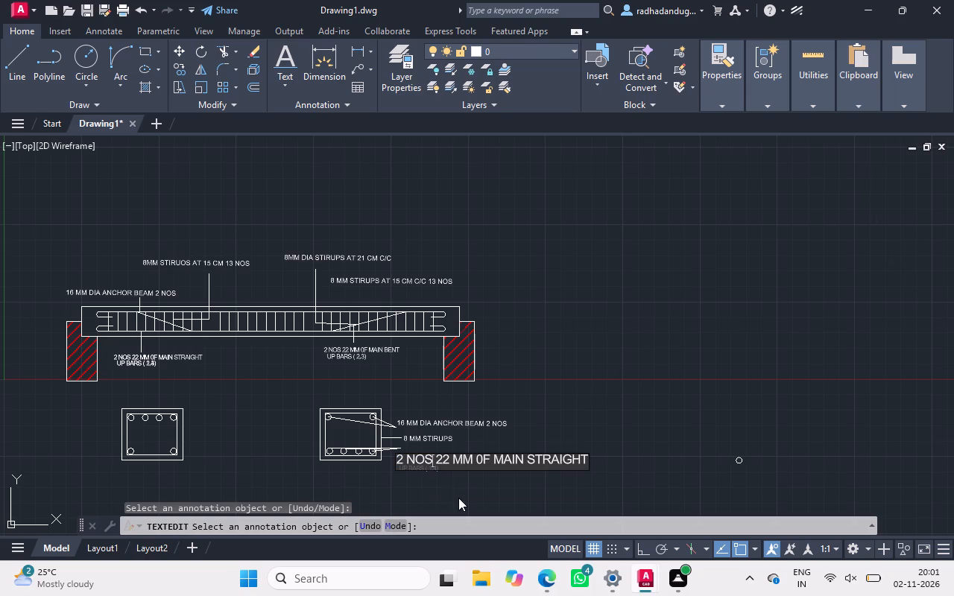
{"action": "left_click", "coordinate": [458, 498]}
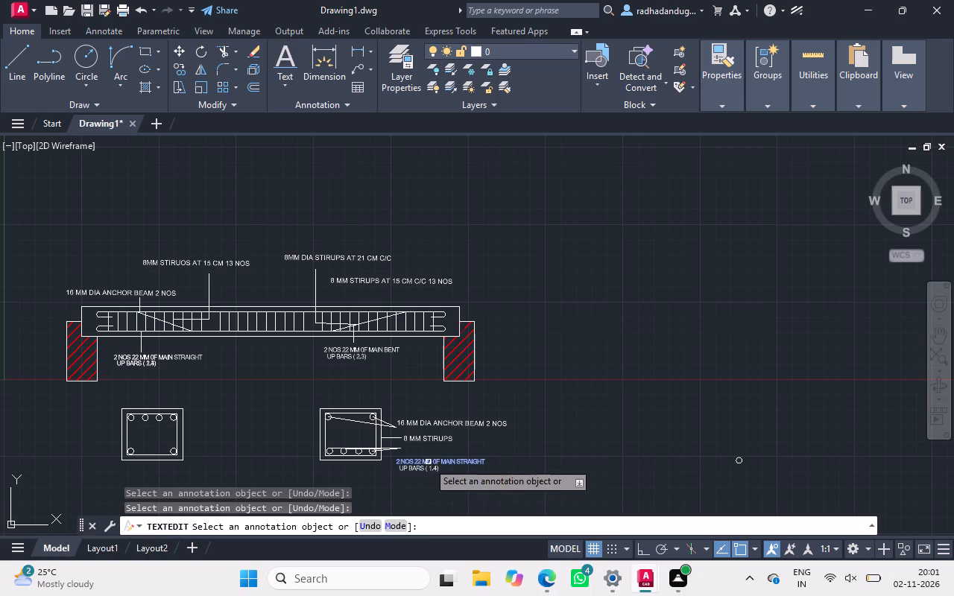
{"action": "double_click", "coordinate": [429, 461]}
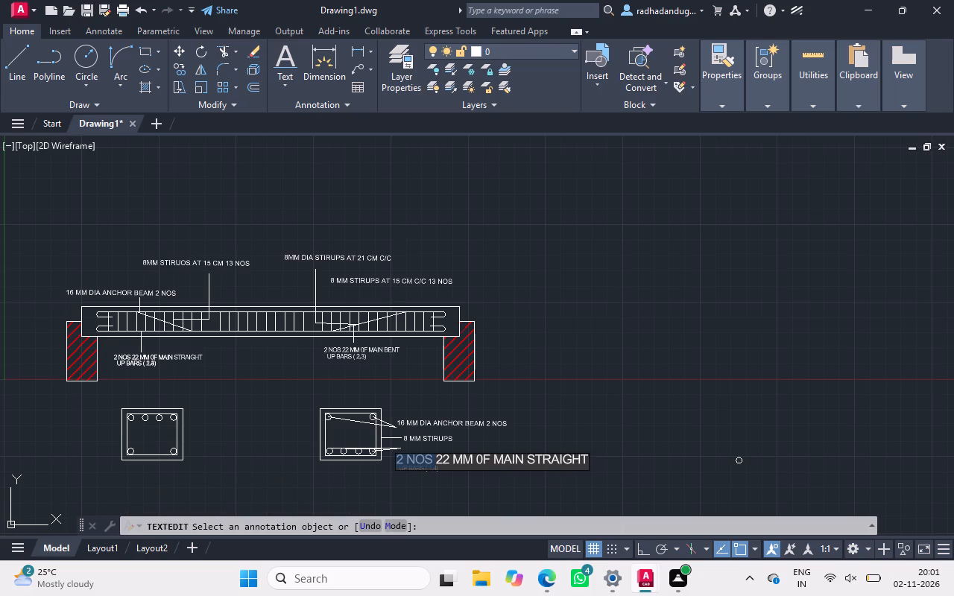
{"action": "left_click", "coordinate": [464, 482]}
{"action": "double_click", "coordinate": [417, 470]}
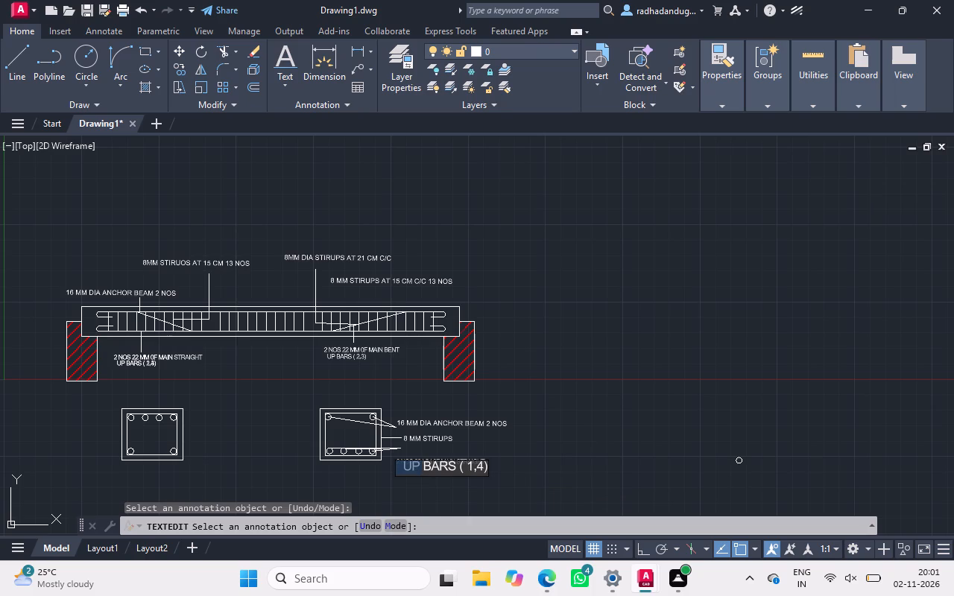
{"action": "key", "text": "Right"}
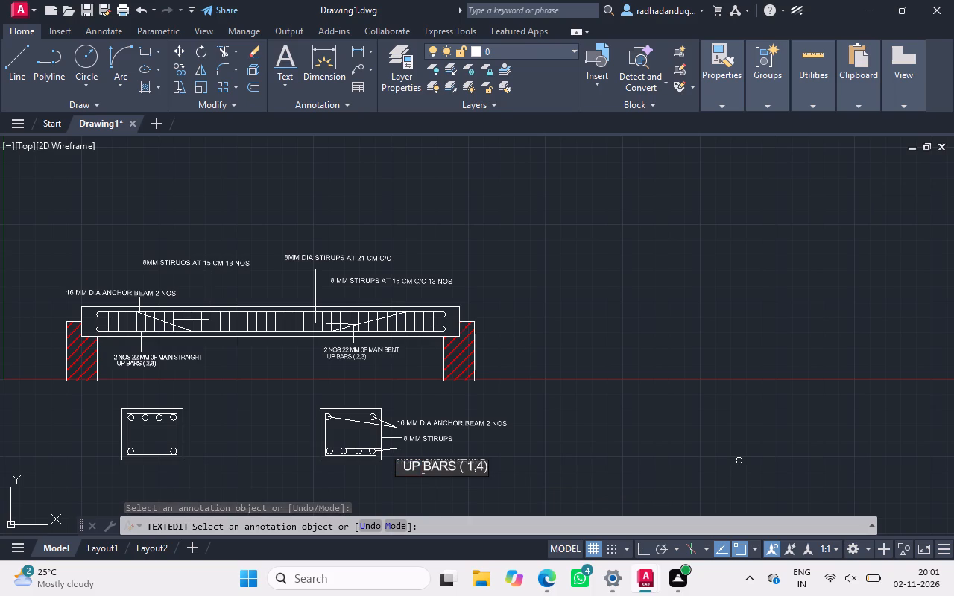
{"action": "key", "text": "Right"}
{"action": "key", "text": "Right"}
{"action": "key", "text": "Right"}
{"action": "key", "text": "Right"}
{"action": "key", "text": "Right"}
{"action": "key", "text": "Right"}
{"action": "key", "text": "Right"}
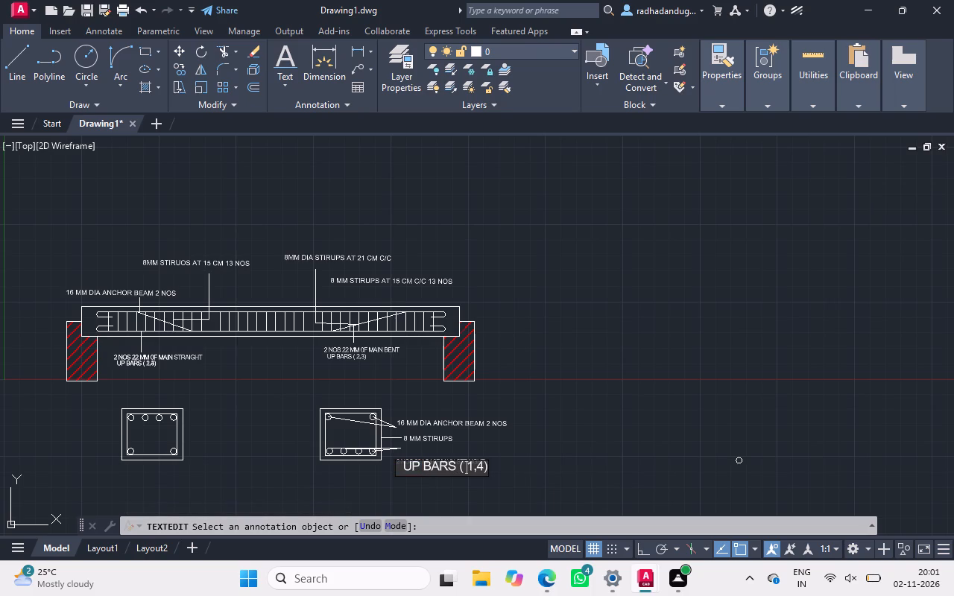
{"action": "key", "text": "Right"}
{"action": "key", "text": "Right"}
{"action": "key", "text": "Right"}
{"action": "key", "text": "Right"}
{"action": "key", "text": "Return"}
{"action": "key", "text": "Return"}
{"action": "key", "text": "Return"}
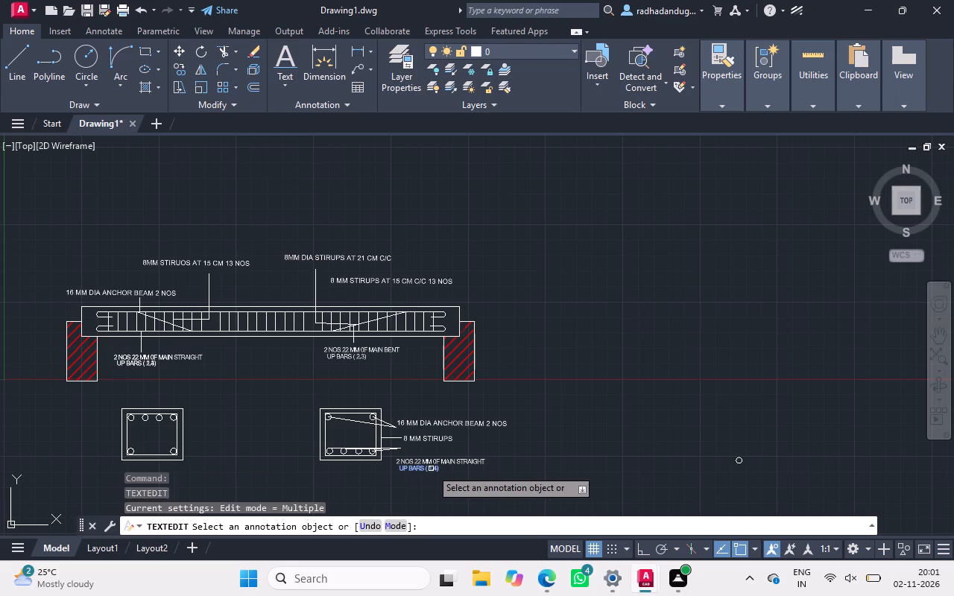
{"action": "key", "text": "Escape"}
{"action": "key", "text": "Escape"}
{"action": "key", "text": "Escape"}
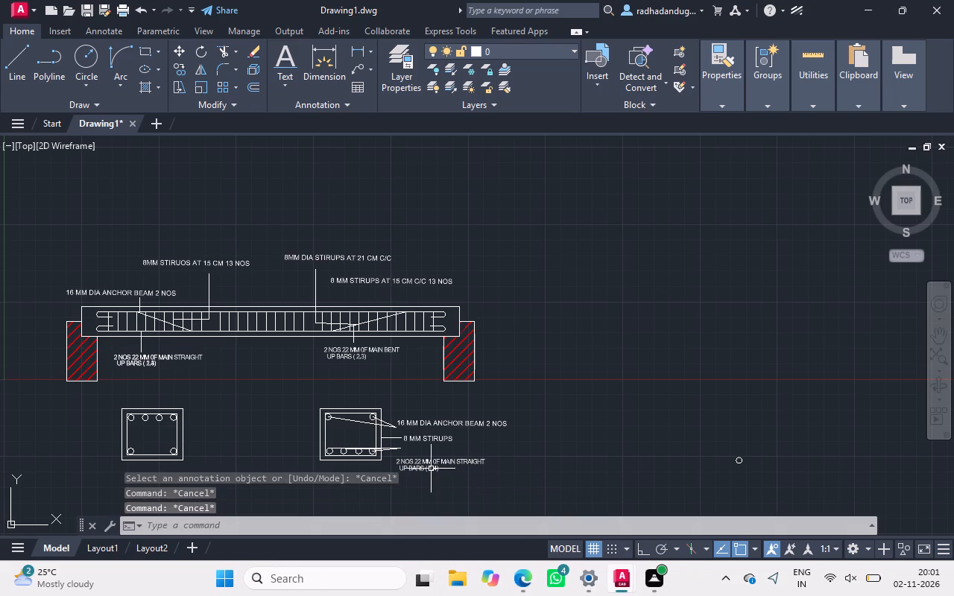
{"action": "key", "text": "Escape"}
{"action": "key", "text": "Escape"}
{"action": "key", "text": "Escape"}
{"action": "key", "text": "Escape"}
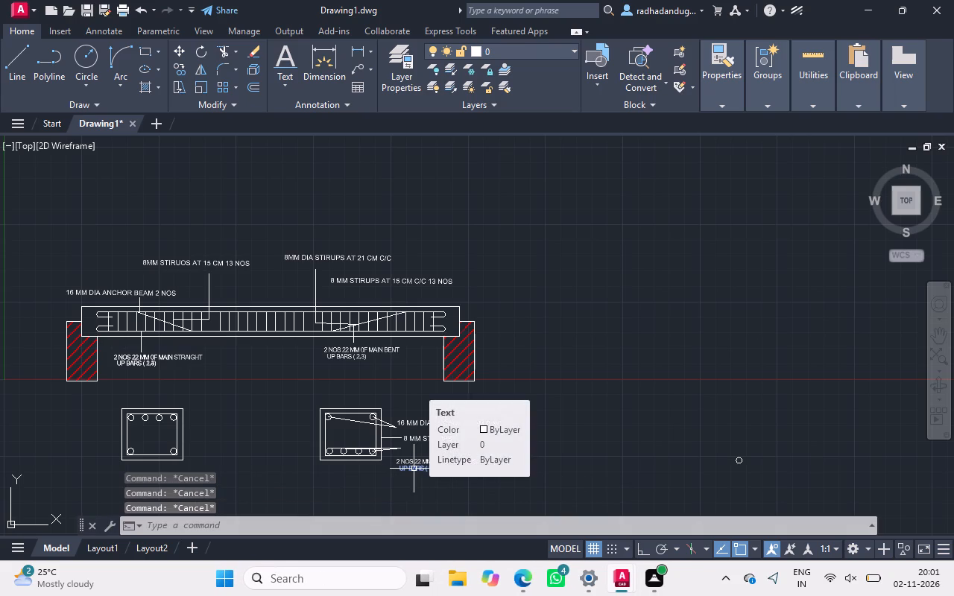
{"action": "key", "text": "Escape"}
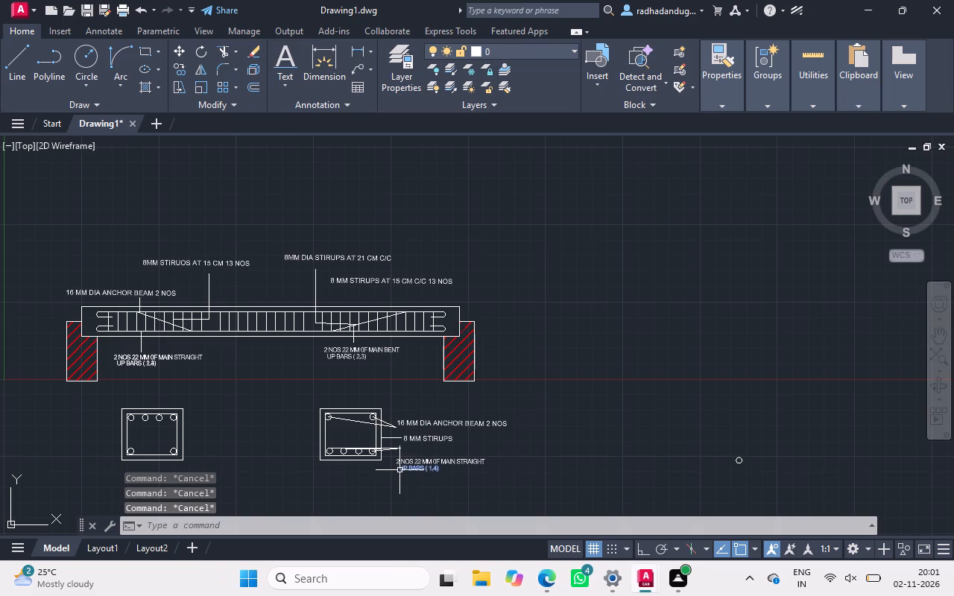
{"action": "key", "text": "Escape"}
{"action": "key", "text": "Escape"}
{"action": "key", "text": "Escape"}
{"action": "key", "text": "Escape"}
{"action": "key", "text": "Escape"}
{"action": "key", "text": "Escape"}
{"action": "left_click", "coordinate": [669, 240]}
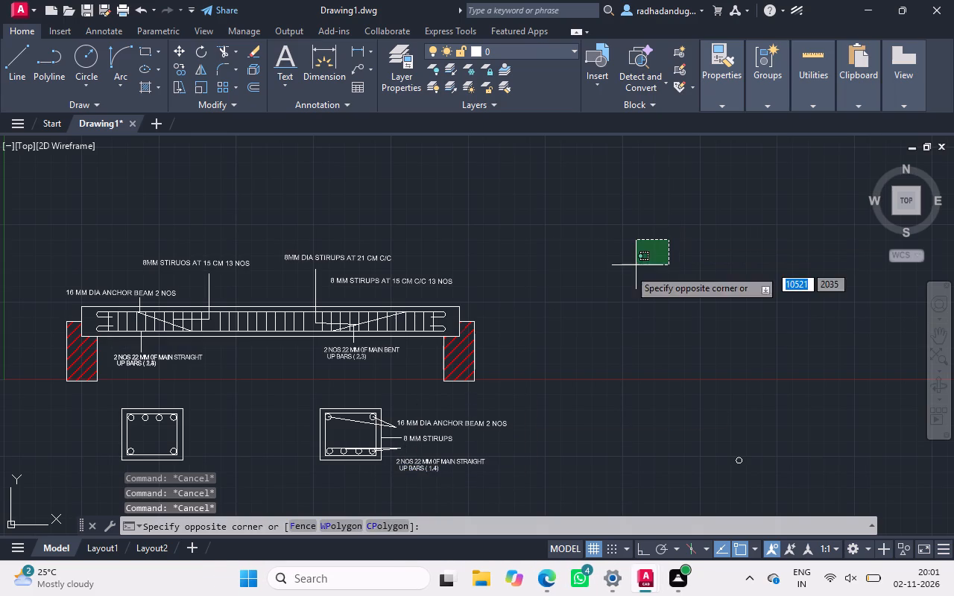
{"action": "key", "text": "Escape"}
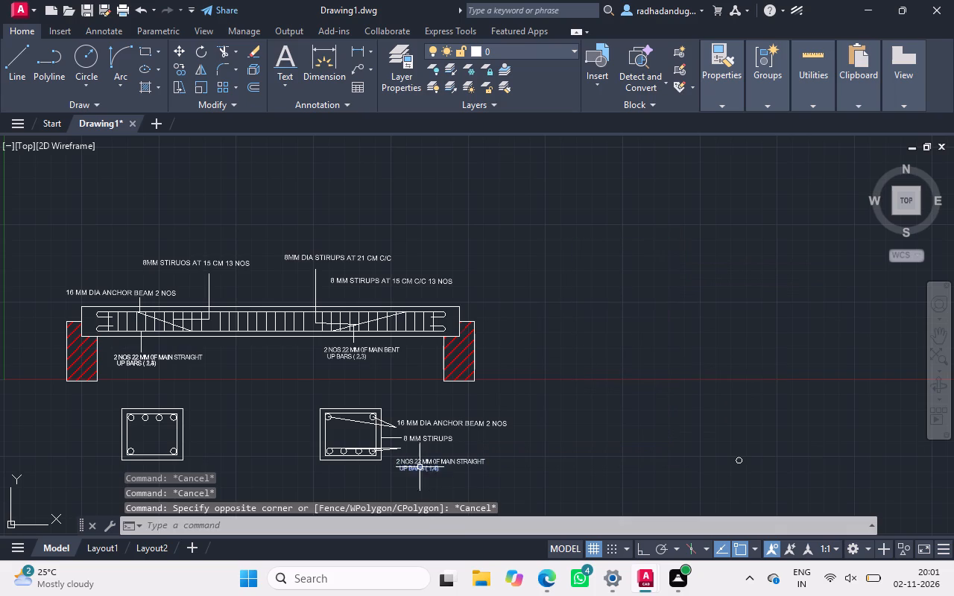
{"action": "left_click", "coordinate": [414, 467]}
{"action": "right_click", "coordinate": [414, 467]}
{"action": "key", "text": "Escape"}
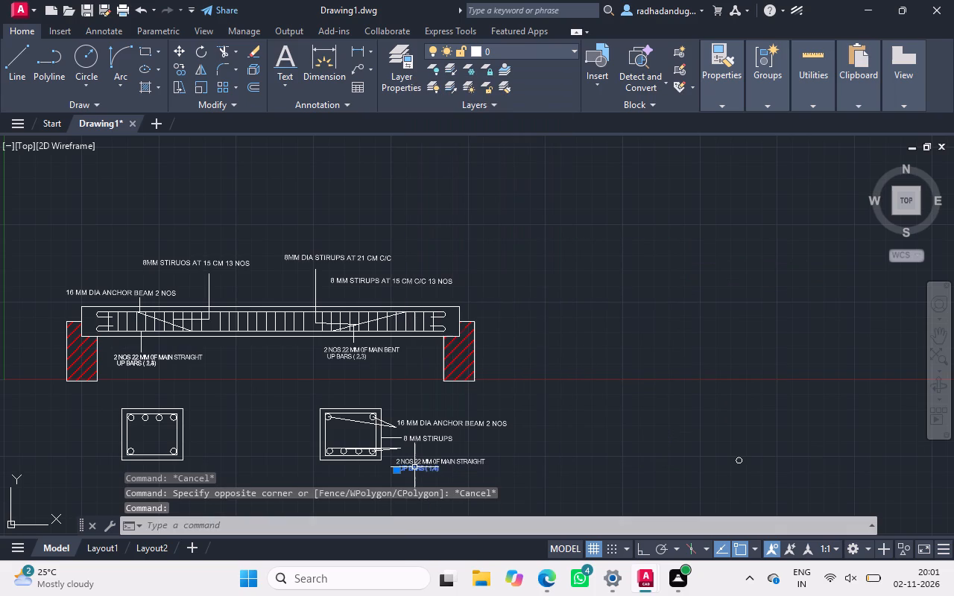
Replace the bracketed bar numbers in the second line of the right section's lower label with "2+2 4 NOS".
{"action": "left_click", "coordinate": [414, 467]}
{"action": "double_click", "coordinate": [414, 467]}
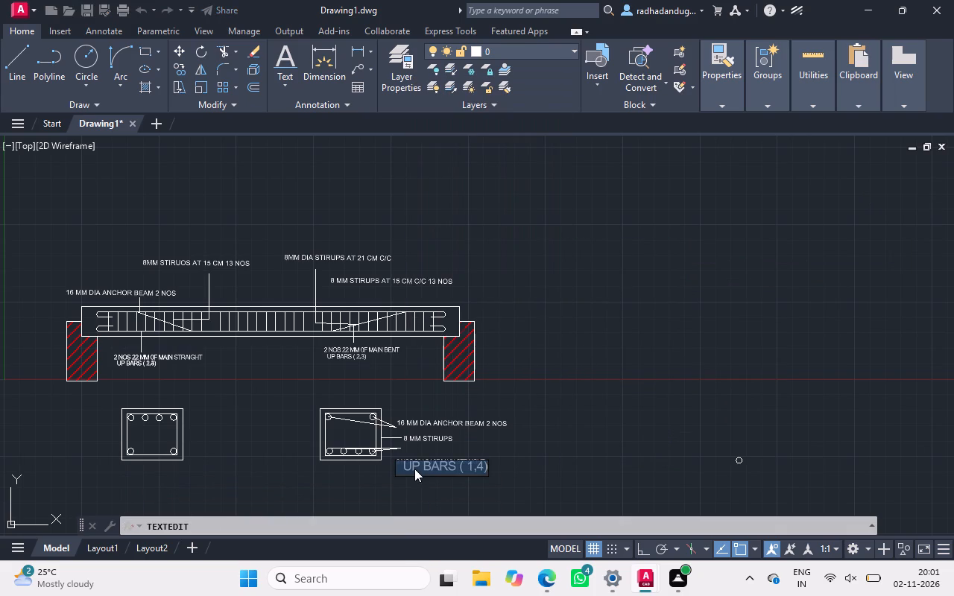
{"action": "key", "text": "Right"}
{"action": "key", "text": "Right"}
{"action": "key", "text": "Right"}
{"action": "key", "text": "Right"}
{"action": "key", "text": "Right"}
{"action": "key", "text": "Right"}
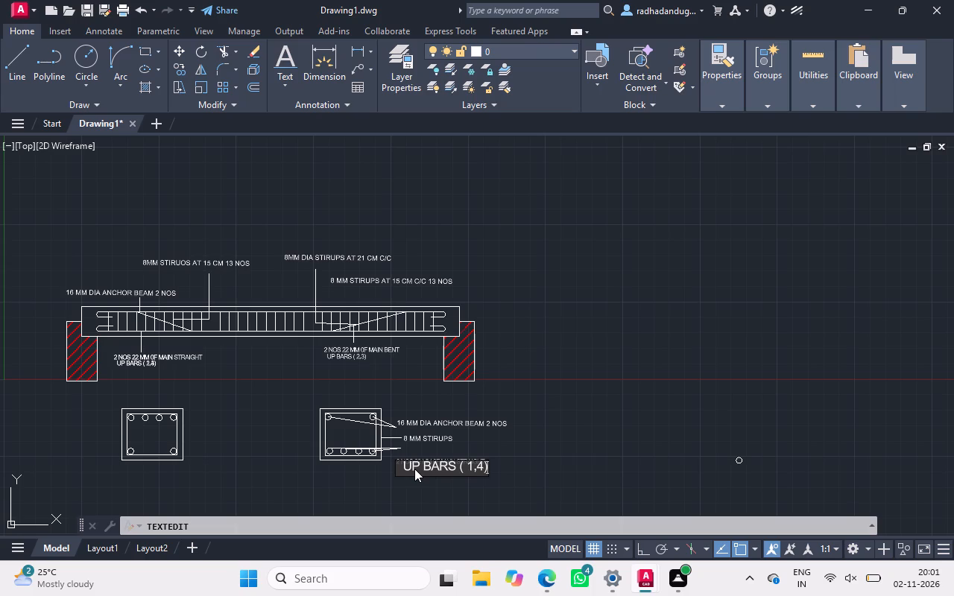
{"action": "key", "text": "BackSpace"}
{"action": "key", "text": "BackSpace"}
{"action": "key", "text": "BackSpace"}
{"action": "key", "text": "BackSpace"}
{"action": "key", "text": "BackSpace"}
{"action": "key", "text": "BackSpace"}
{"action": "key", "text": "2"}
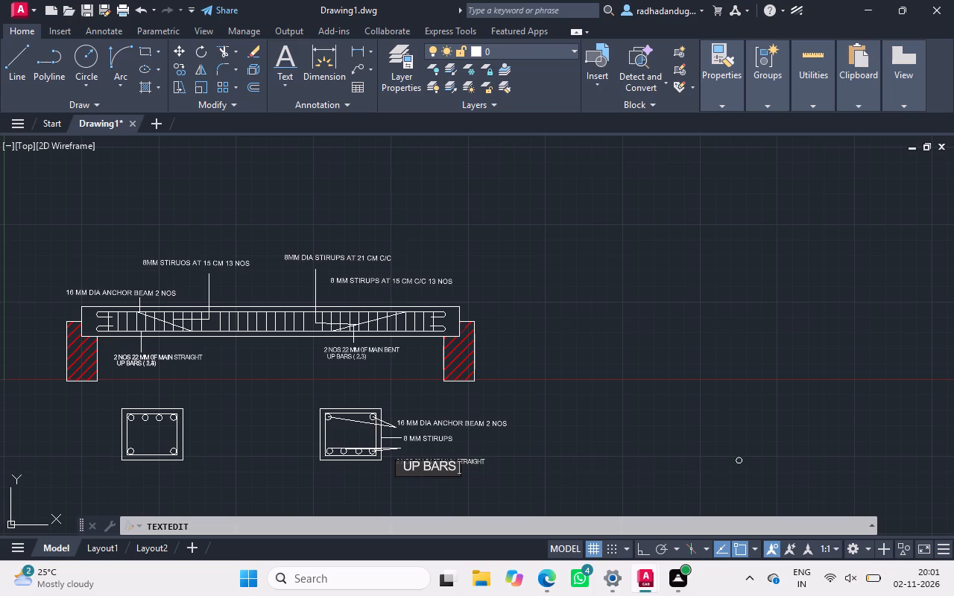
{"action": "key", "text": "shift+plus"}
{"action": "key", "text": "2"}
{"action": "key", "text": "space"}
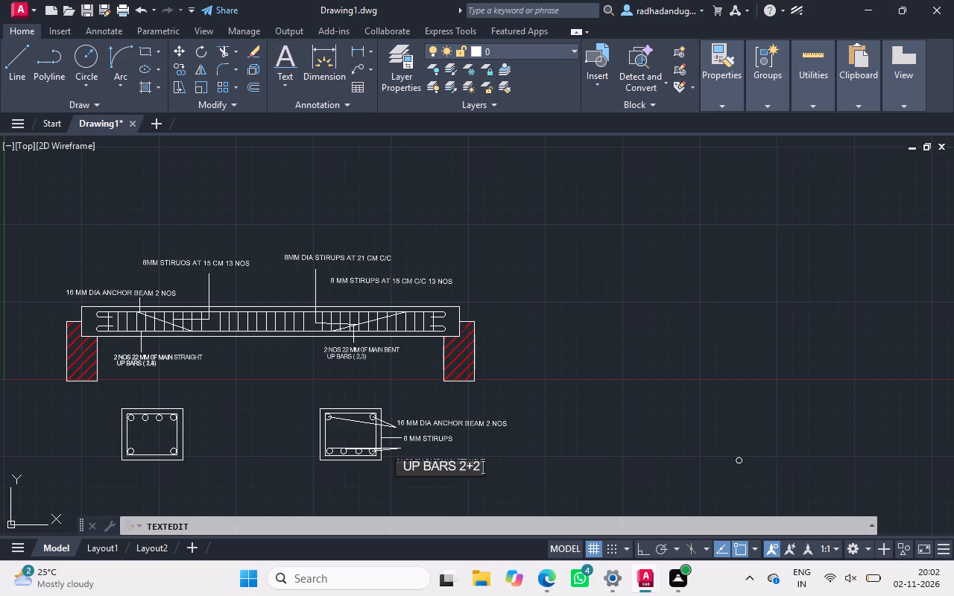
{"action": "type", "text": "4 NOS"}
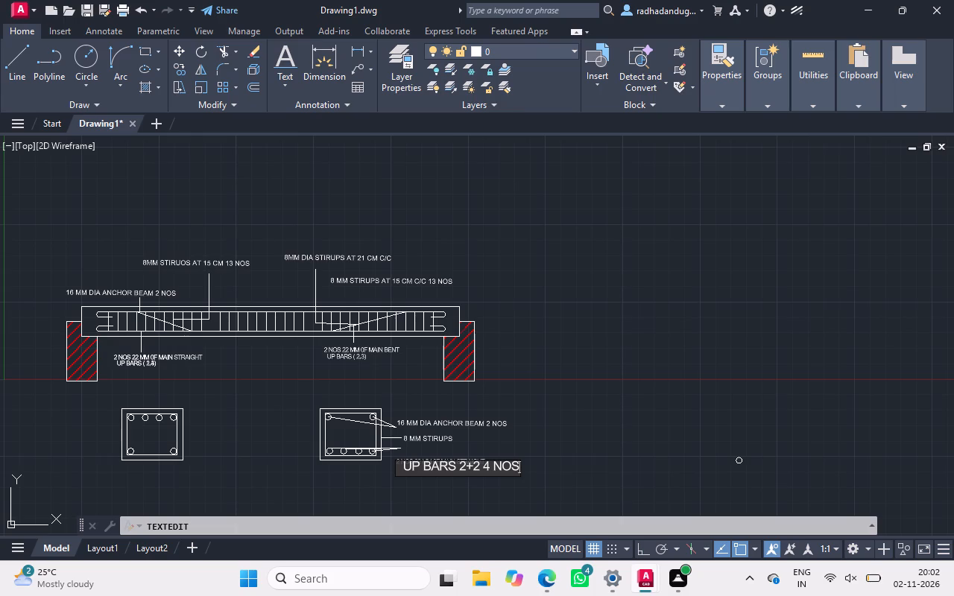
Replace "UP" with "BENT" in the second line of the right section's lower label so it reads "BENT BARS 2+2 4 NOS".
{"action": "left_click", "coordinate": [417, 466]}
{"action": "key", "text": "BackSpace"}
{"action": "key", "text": "BackSpace"}
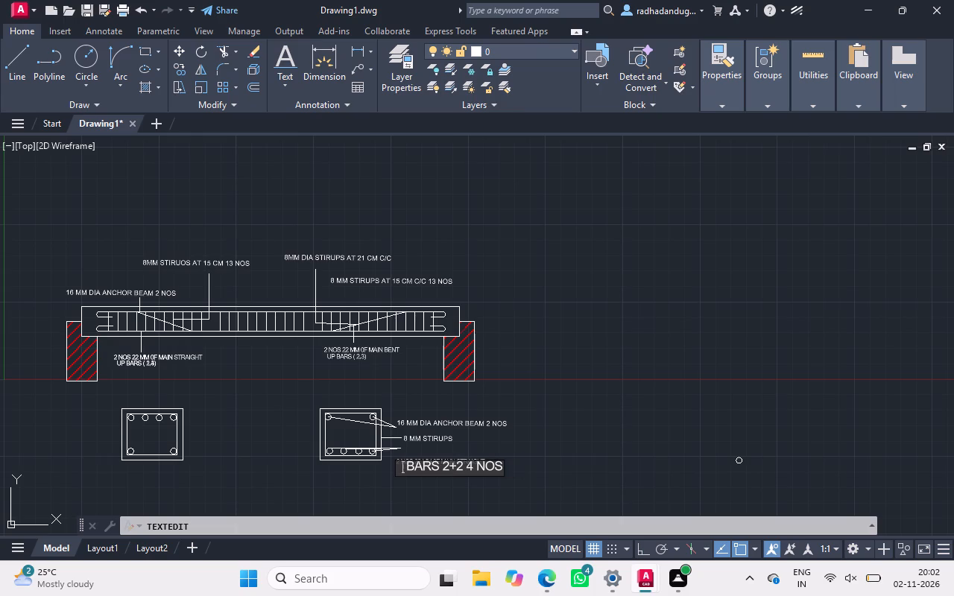
{"action": "type", "text": "BENT"}
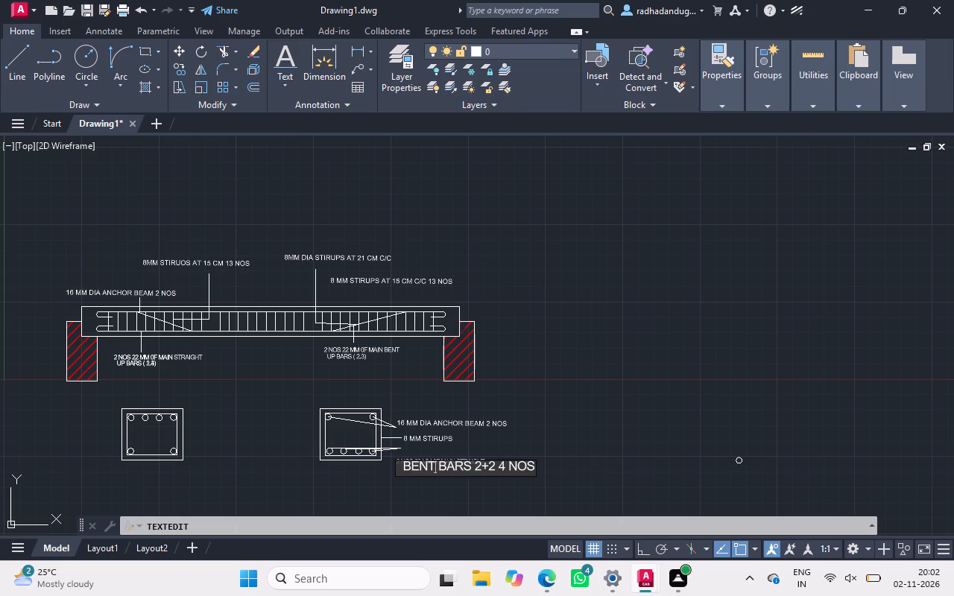
{"action": "left_click", "coordinate": [563, 461]}
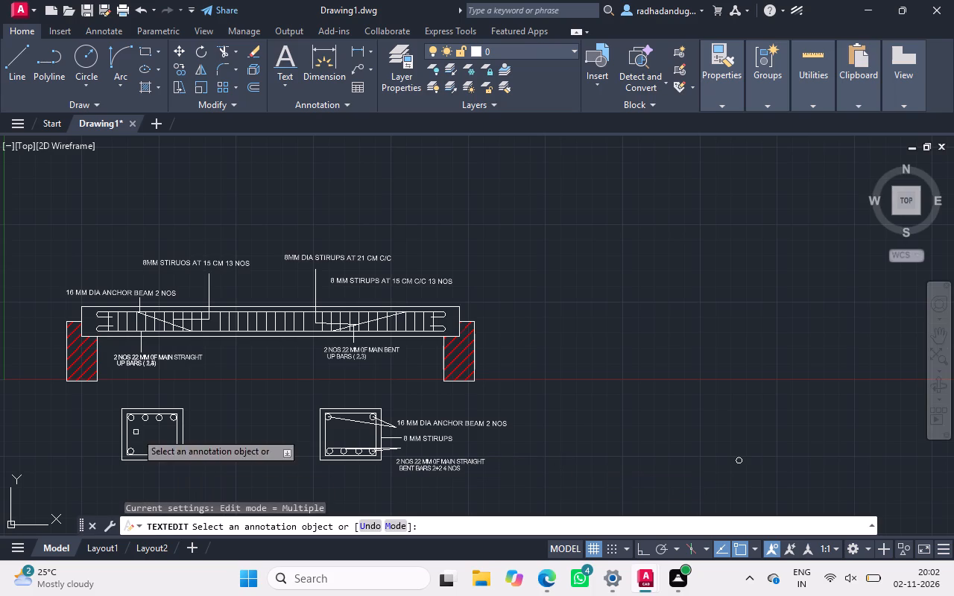
Shorten the second line of the main straight bars label under the beam's left end to "BARS ( 1,4)".
{"action": "left_click", "coordinate": [121, 364]}
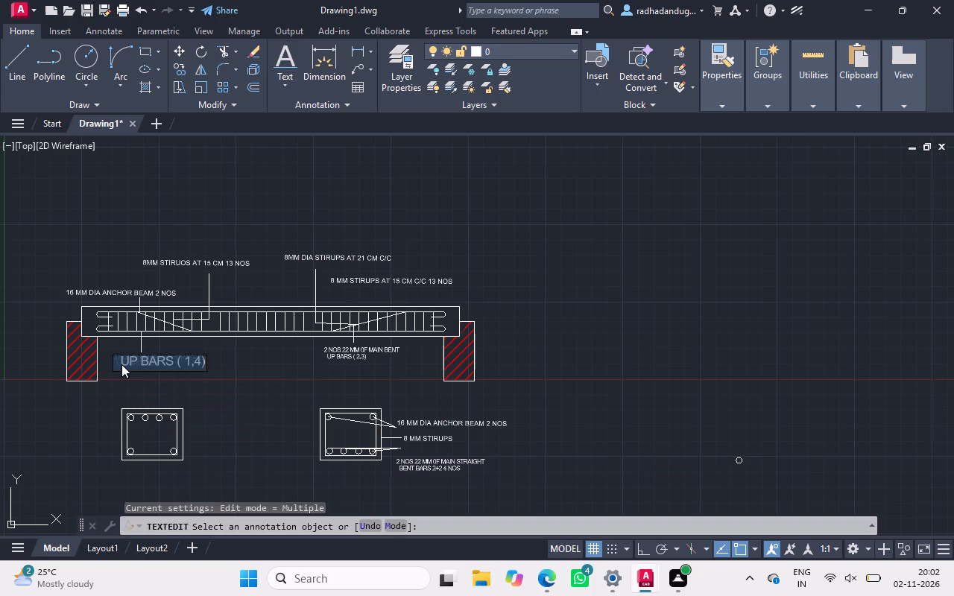
{"action": "left_click", "coordinate": [139, 356]}
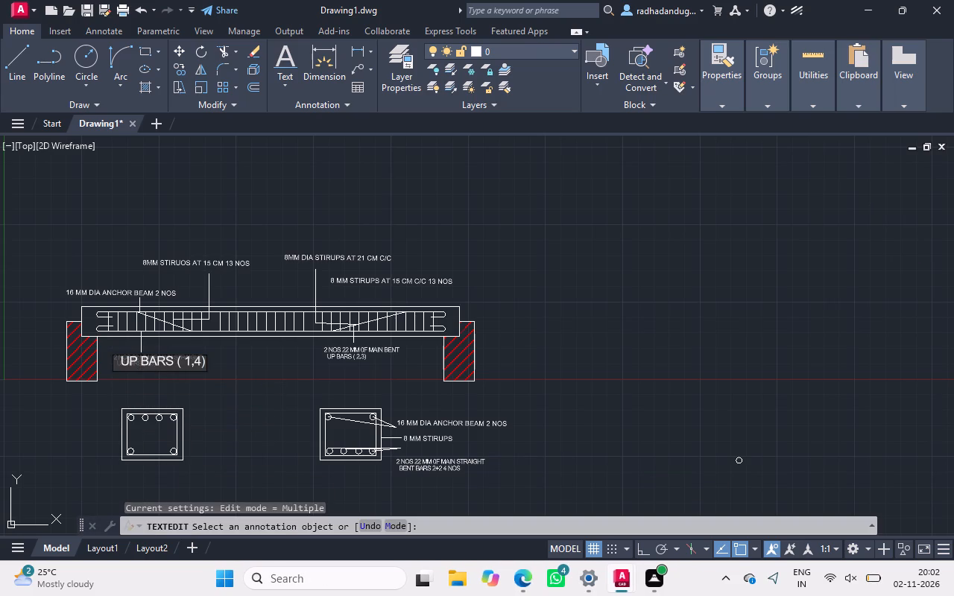
{"action": "key", "text": "BackSpace"}
{"action": "key", "text": "BackSpace"}
{"action": "key", "text": "BackSpace"}
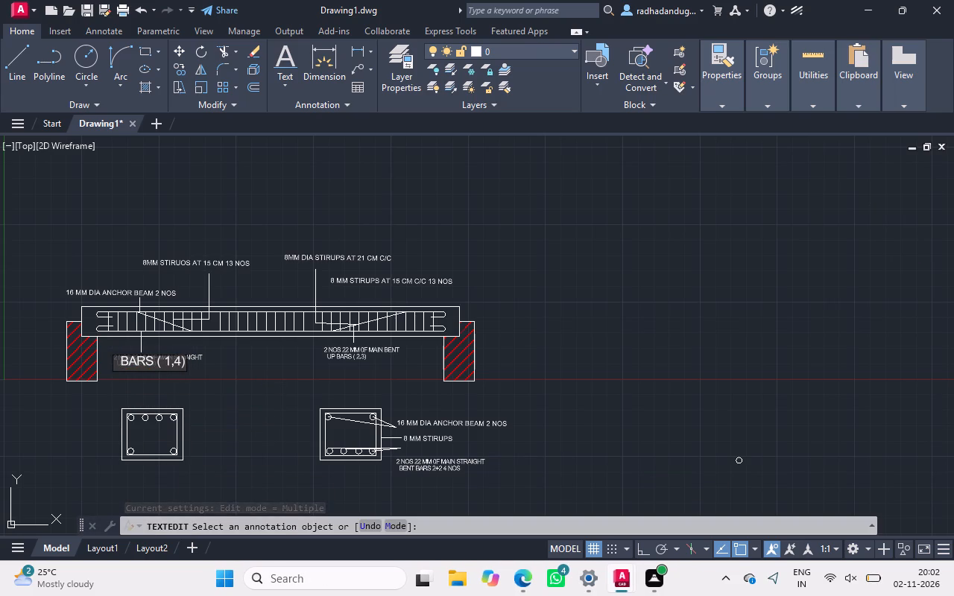
{"action": "left_click", "coordinate": [509, 251]}
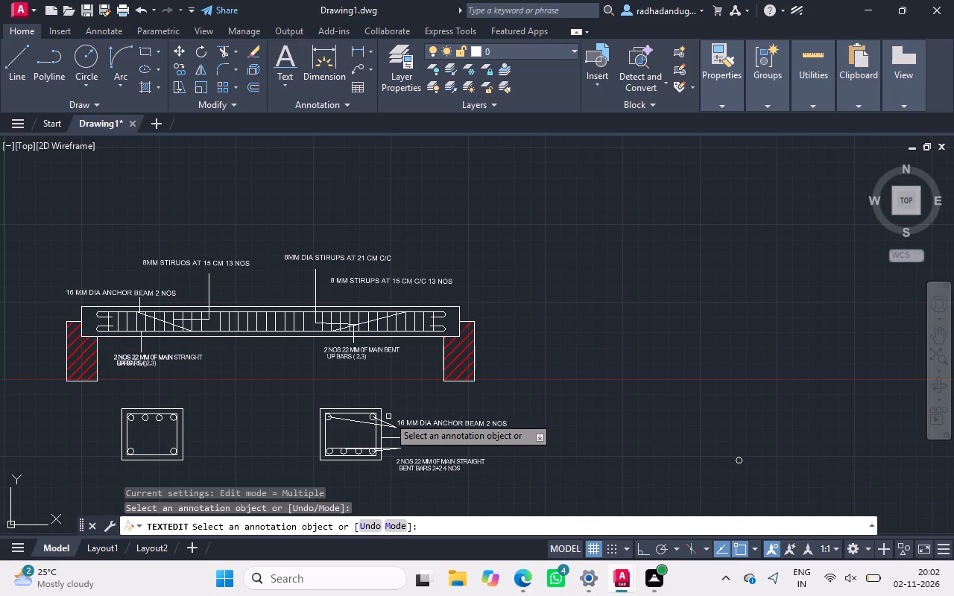
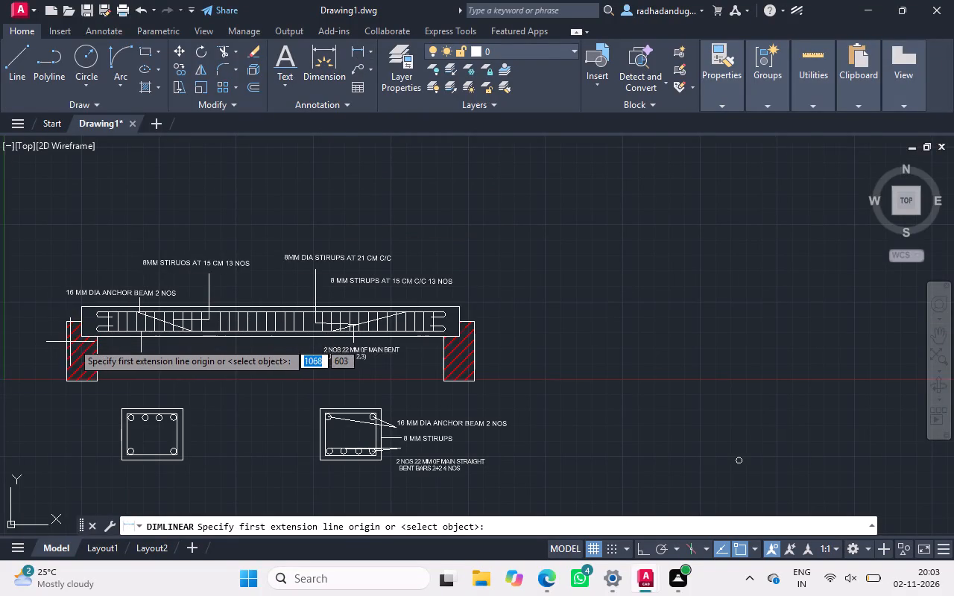
Add a linear dimension for the beam's full length, placed below its underside between the two beam ends.
{"action": "left_click", "coordinate": [83, 342]}
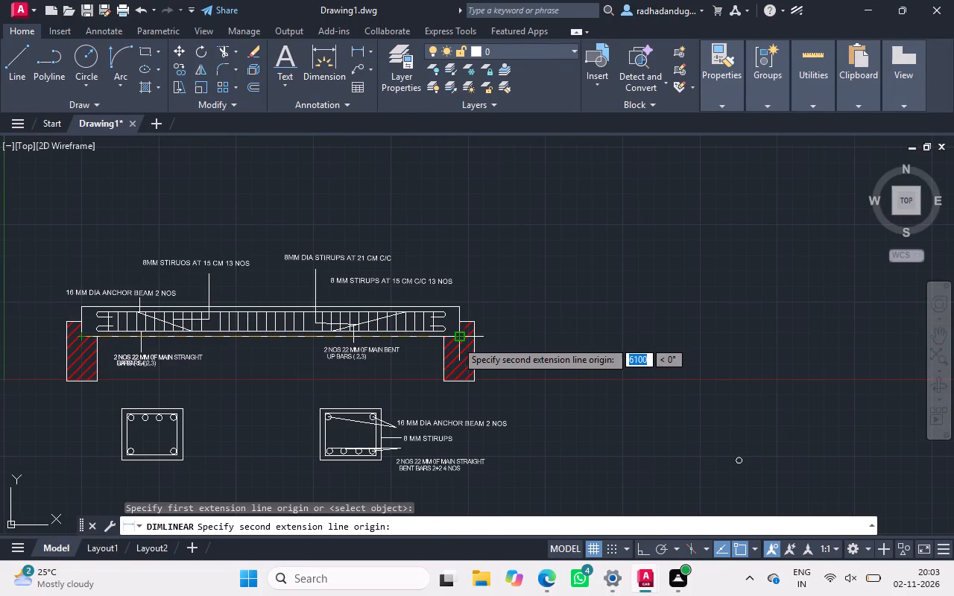
{"action": "left_click_drag", "start_coordinate": [456, 340], "coordinate": [455, 367]}
{"action": "left_click", "coordinate": [455, 367]}
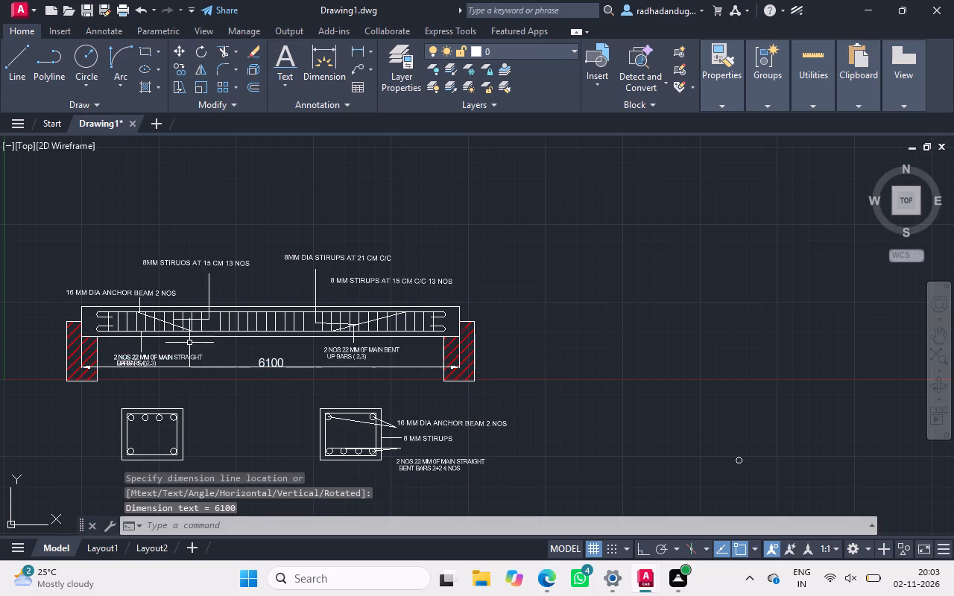
Dimension horizontally from the left bent-up bar's lower bend to the left support's inner face, placing it just below the beam.
{"action": "left_click", "coordinate": [356, 51]}
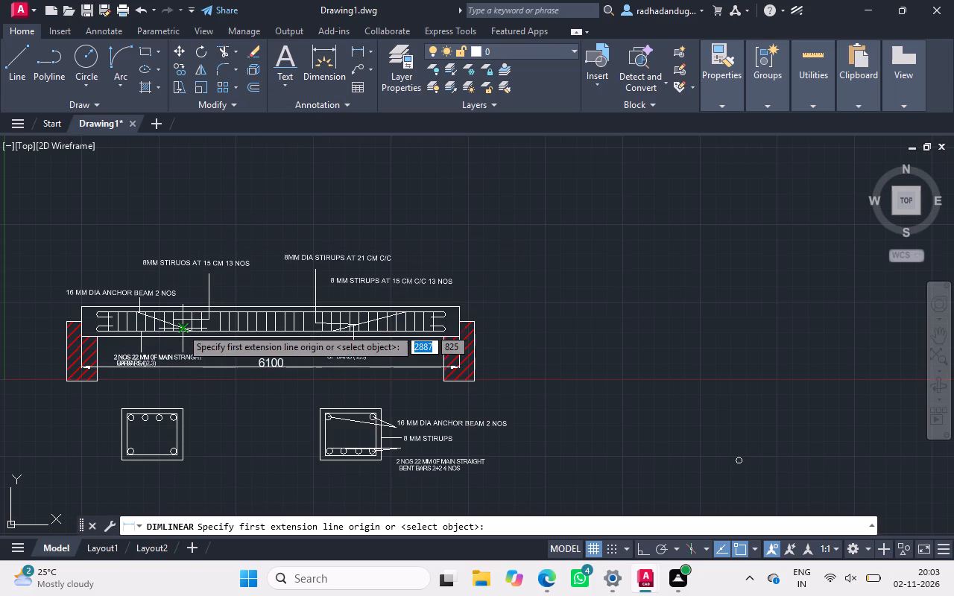
{"action": "left_click_drag", "start_coordinate": [195, 332], "coordinate": [116, 339]}
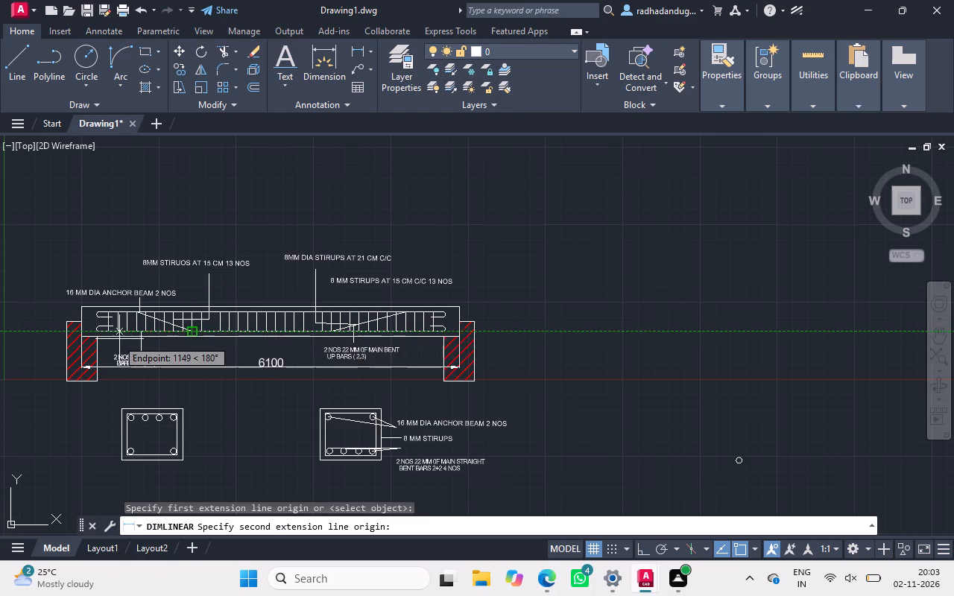
{"action": "left_click_drag", "start_coordinate": [116, 339], "coordinate": [107, 339]}
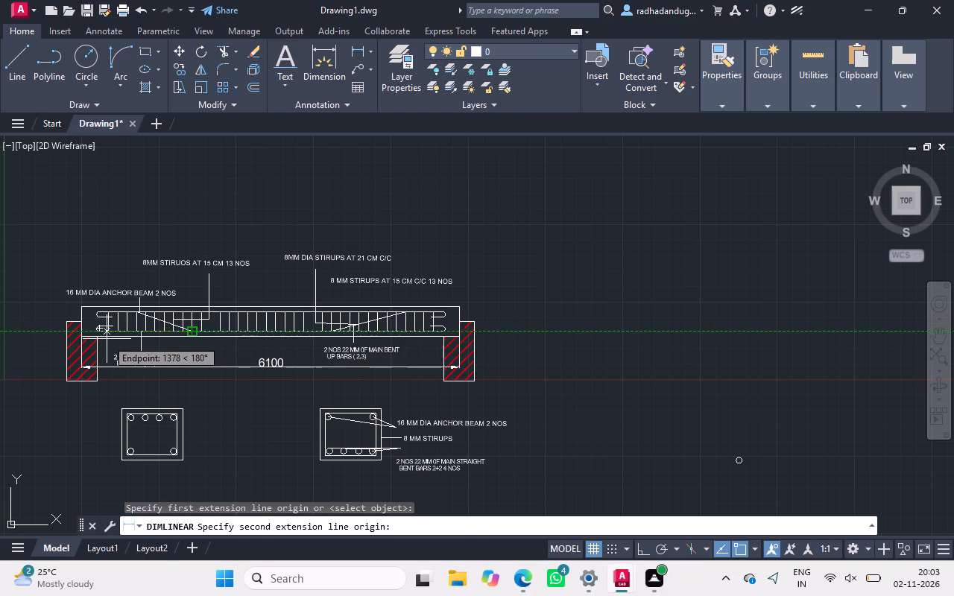
{"action": "left_click_drag", "start_coordinate": [107, 339], "coordinate": [95, 338]}
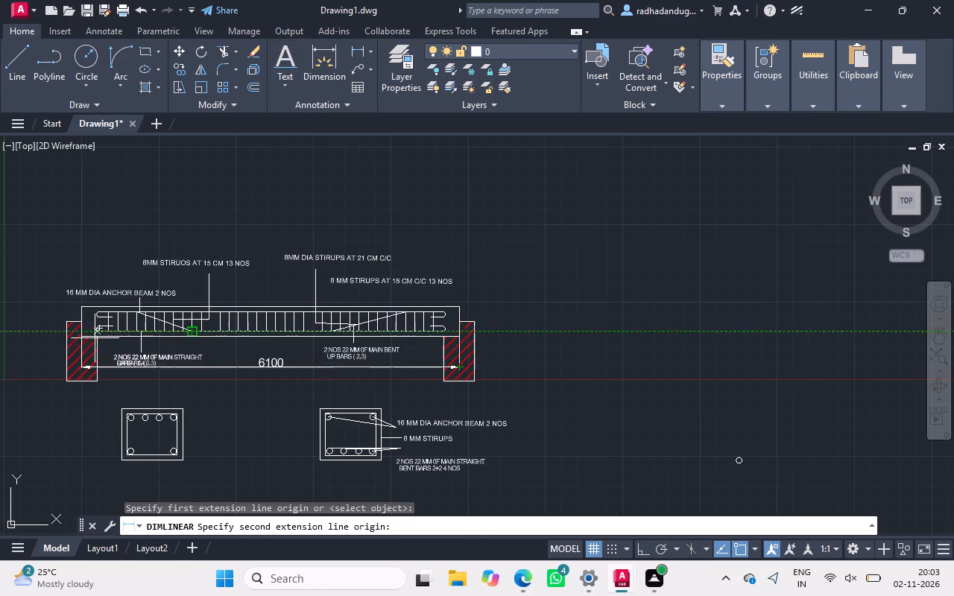
{"action": "left_click_drag", "start_coordinate": [95, 338], "coordinate": [96, 337]}
{"action": "left_click_drag", "start_coordinate": [96, 337], "coordinate": [100, 352]}
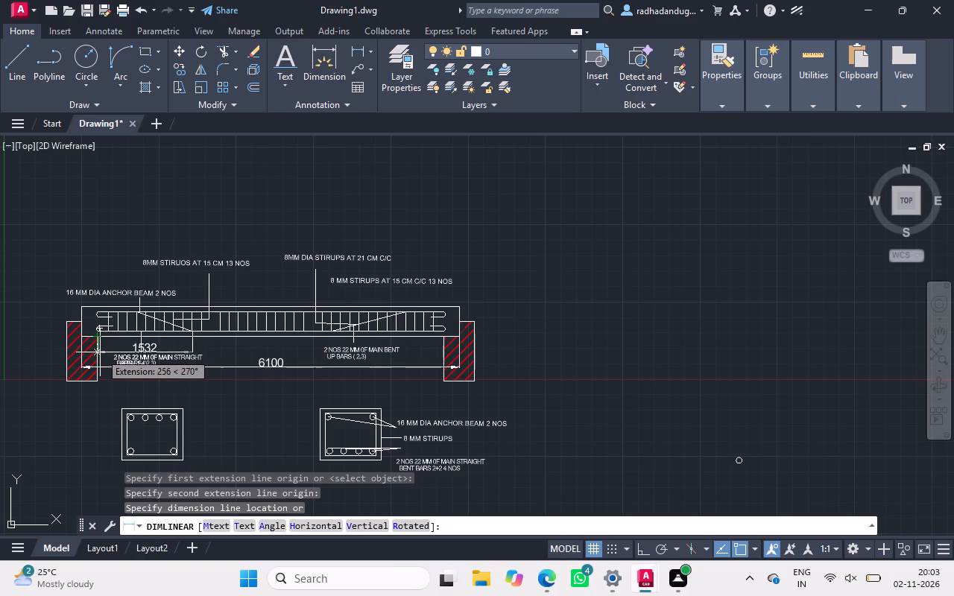
{"action": "left_click", "coordinate": [100, 352]}
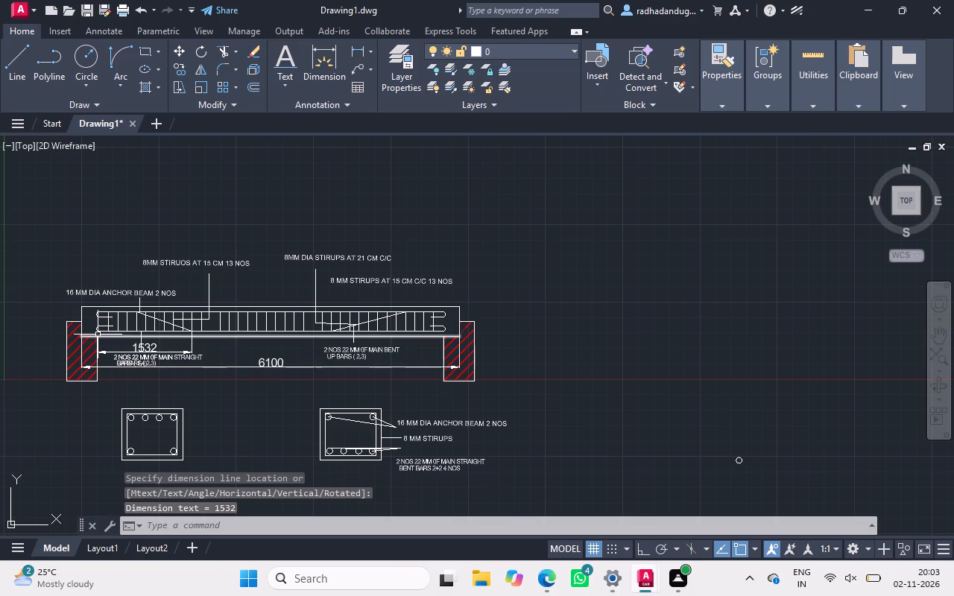
Dimension the beam's bearing width on the left support, from the support's inner face to the beam end.
{"action": "left_click_drag", "start_coordinate": [371, 48], "coordinate": [359, 54]}
{"action": "left_click", "coordinate": [359, 54]}
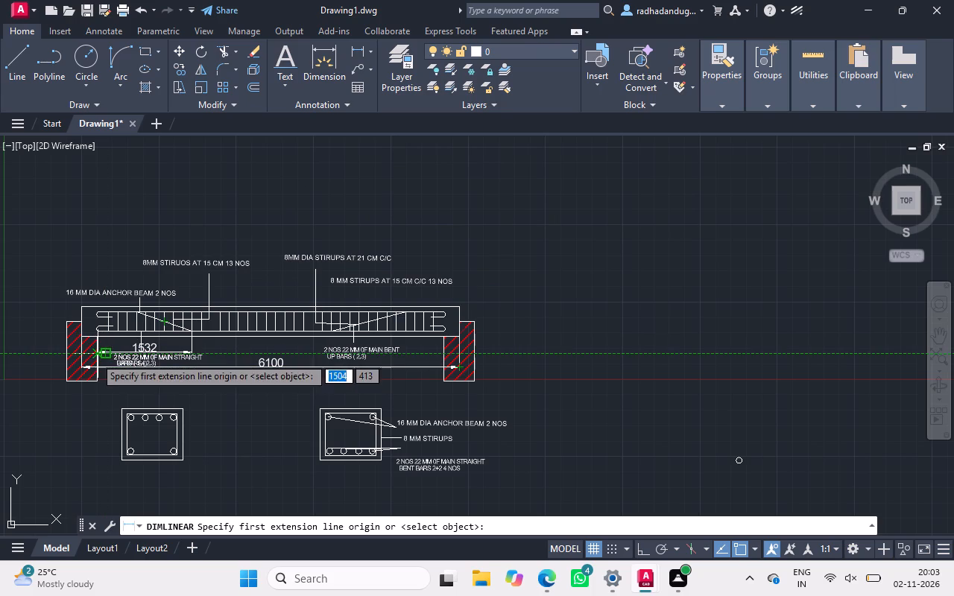
{"action": "scroll", "coordinate": [90, 356], "scroll_direction": "up", "scroll_amount": 4, "text": "ctrl"}
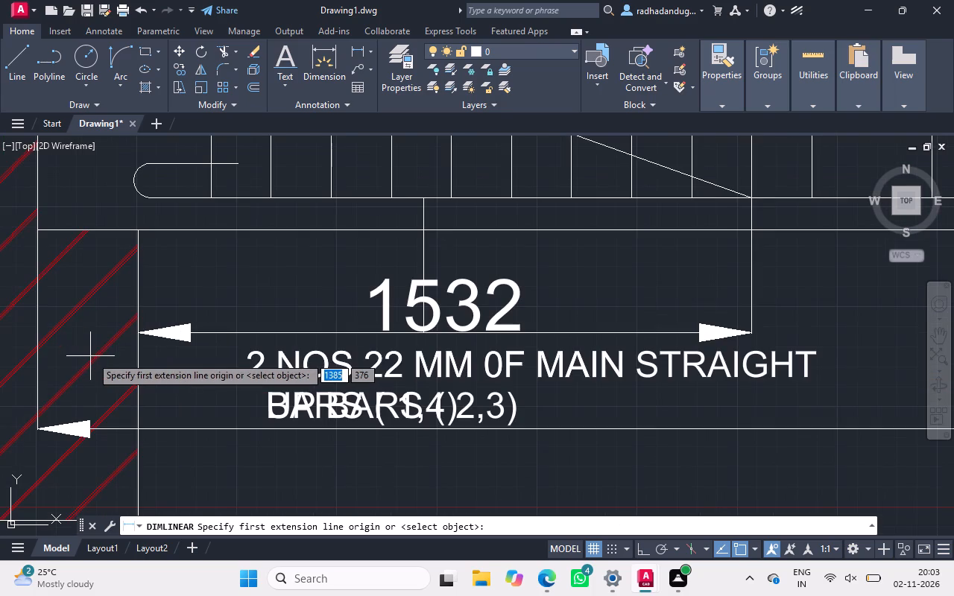
{"action": "left_click_drag", "start_coordinate": [139, 328], "coordinate": [45, 331]}
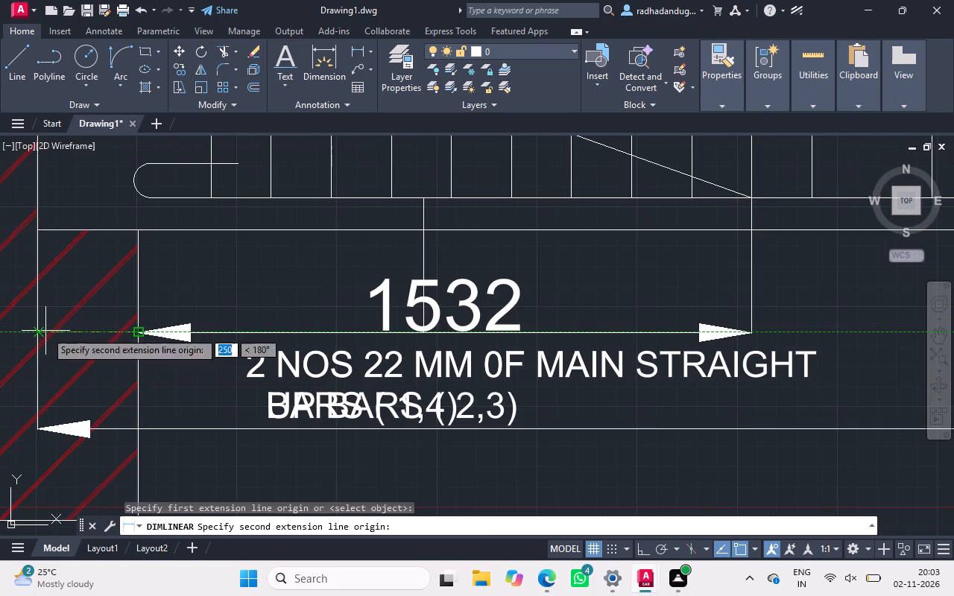
{"action": "left_click_drag", "start_coordinate": [45, 331], "coordinate": [39, 334]}
{"action": "left_click_drag", "start_coordinate": [39, 334], "coordinate": [38, 319]}
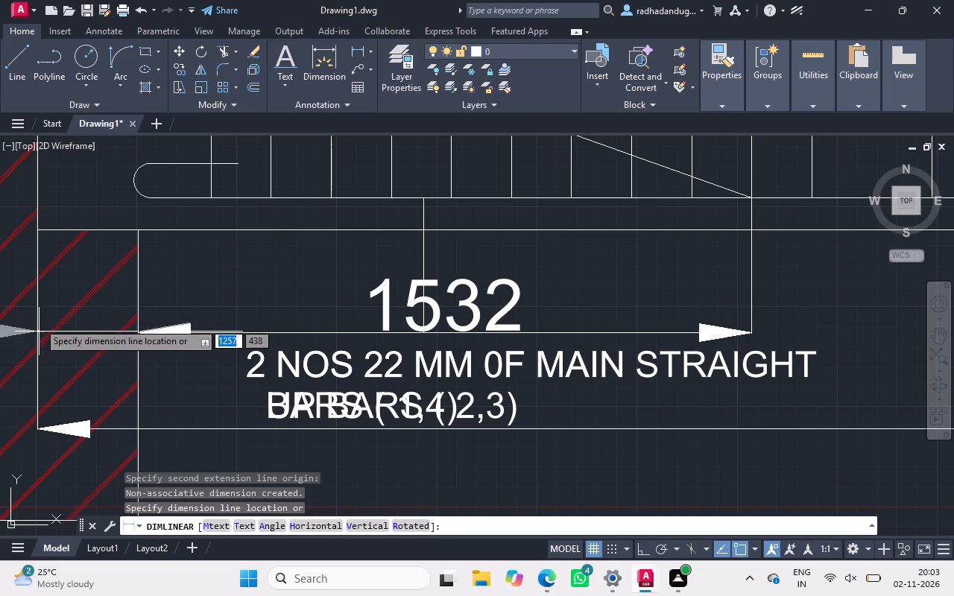
{"action": "left_click_drag", "start_coordinate": [38, 319], "coordinate": [42, 311]}
{"action": "left_click", "coordinate": [42, 311]}
{"action": "scroll", "coordinate": [42, 311], "scroll_direction": "down", "scroll_amount": 3, "text": "ctrl"}
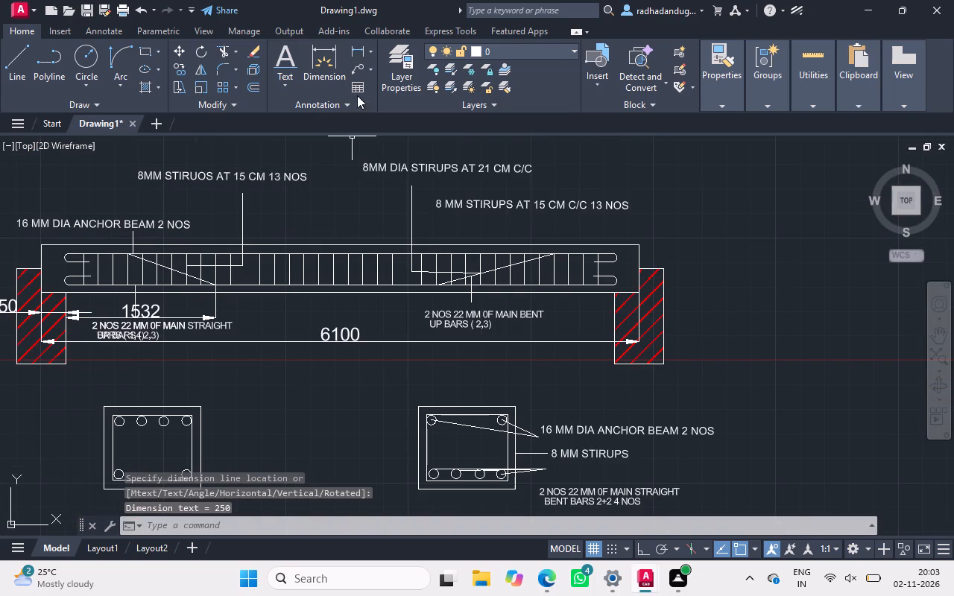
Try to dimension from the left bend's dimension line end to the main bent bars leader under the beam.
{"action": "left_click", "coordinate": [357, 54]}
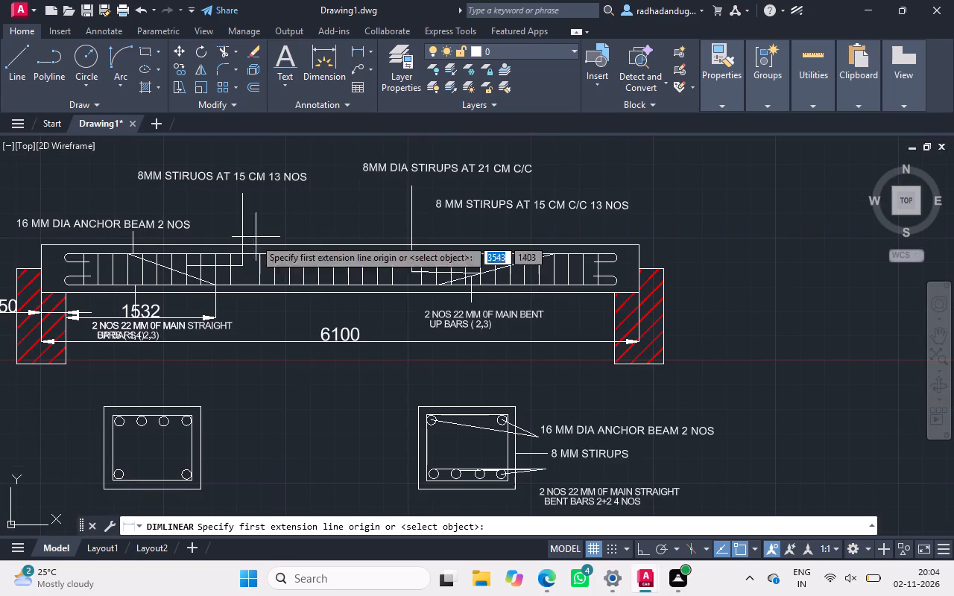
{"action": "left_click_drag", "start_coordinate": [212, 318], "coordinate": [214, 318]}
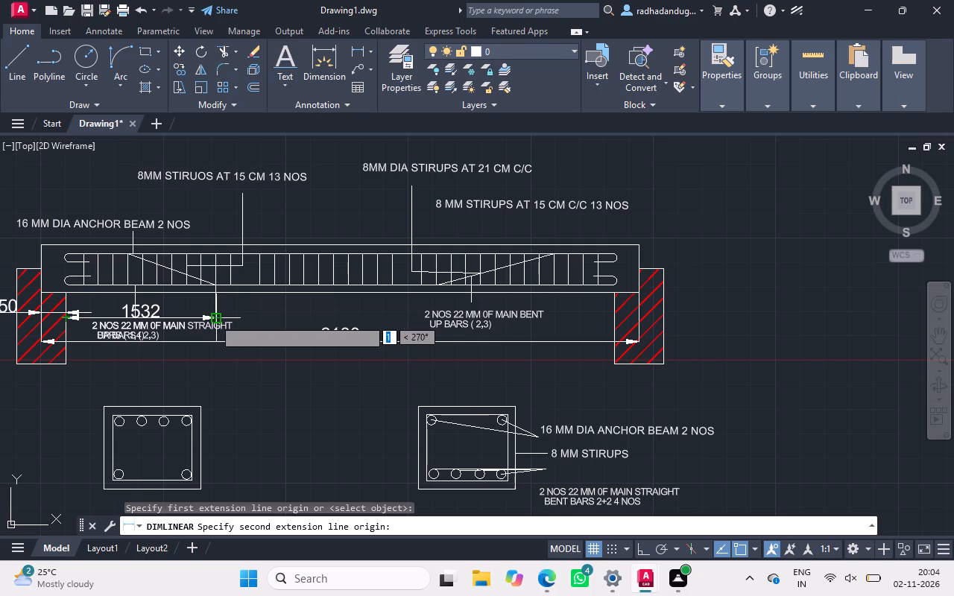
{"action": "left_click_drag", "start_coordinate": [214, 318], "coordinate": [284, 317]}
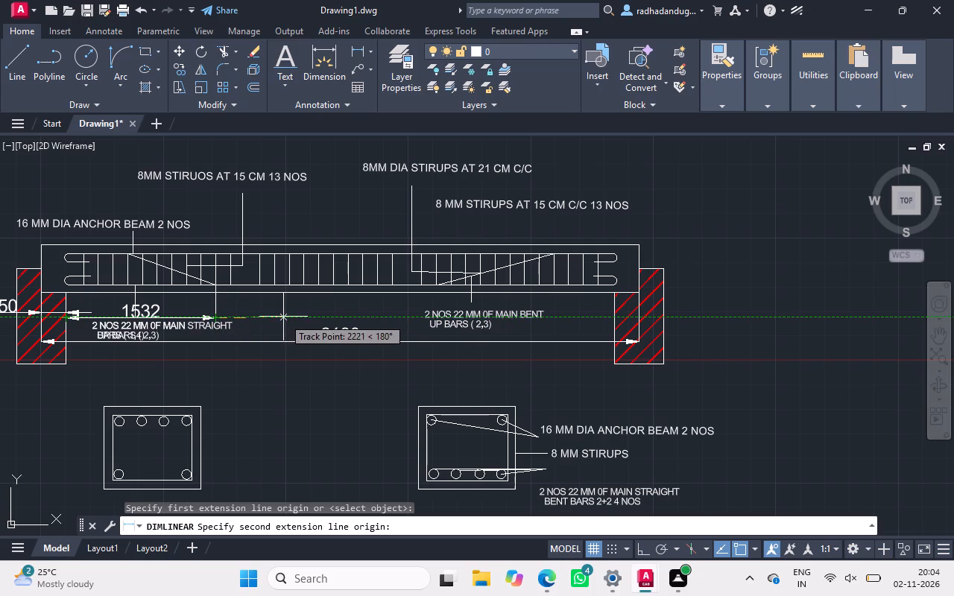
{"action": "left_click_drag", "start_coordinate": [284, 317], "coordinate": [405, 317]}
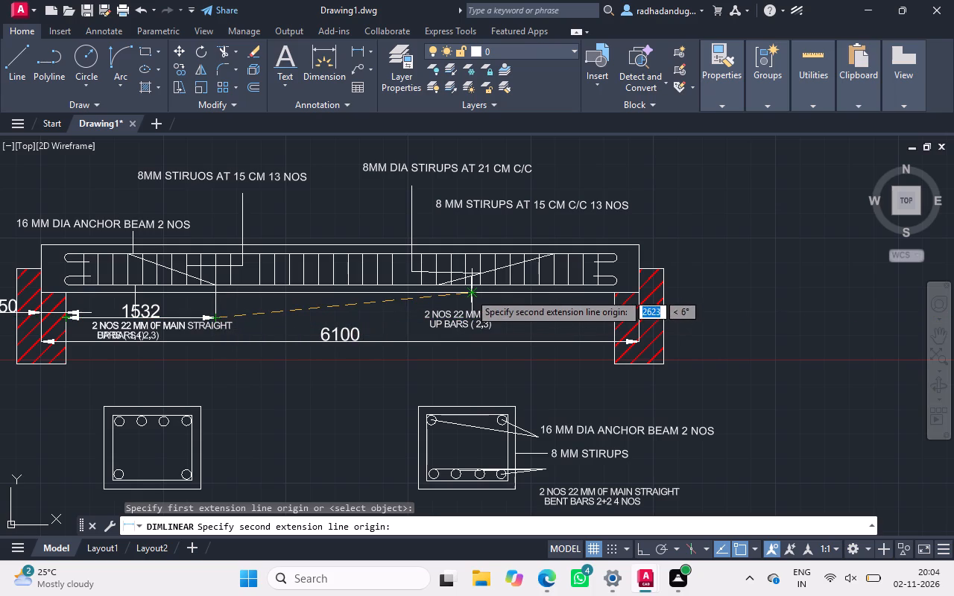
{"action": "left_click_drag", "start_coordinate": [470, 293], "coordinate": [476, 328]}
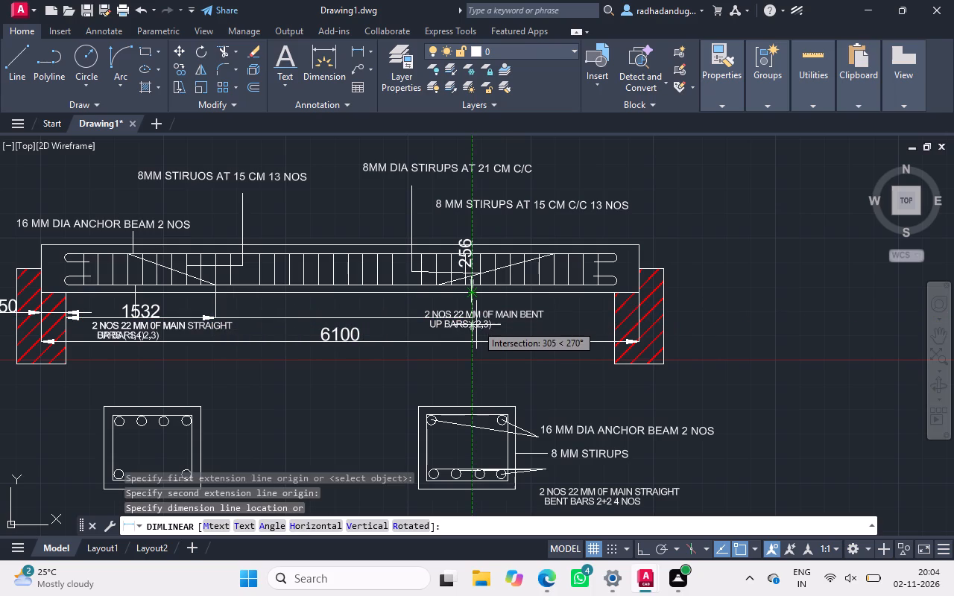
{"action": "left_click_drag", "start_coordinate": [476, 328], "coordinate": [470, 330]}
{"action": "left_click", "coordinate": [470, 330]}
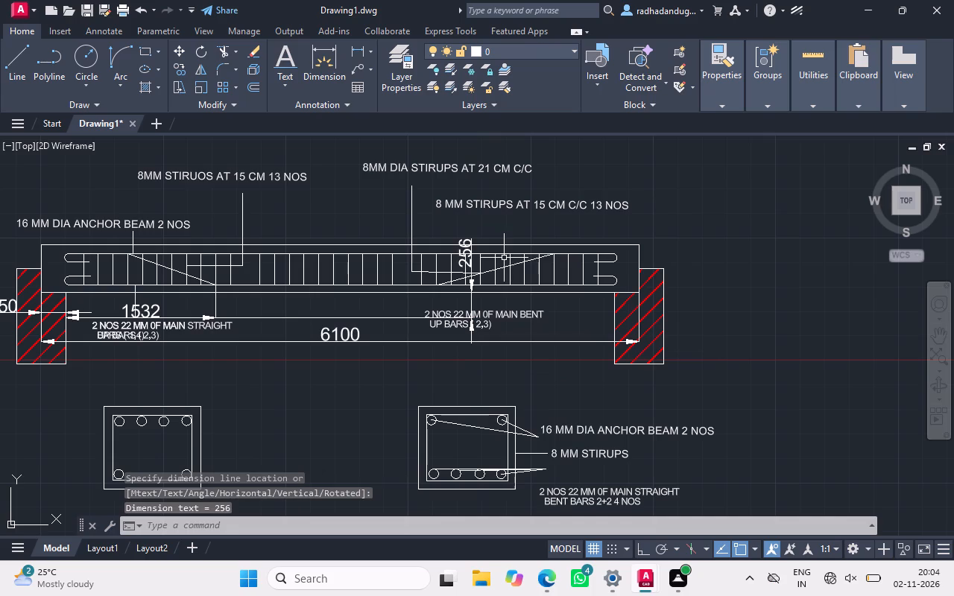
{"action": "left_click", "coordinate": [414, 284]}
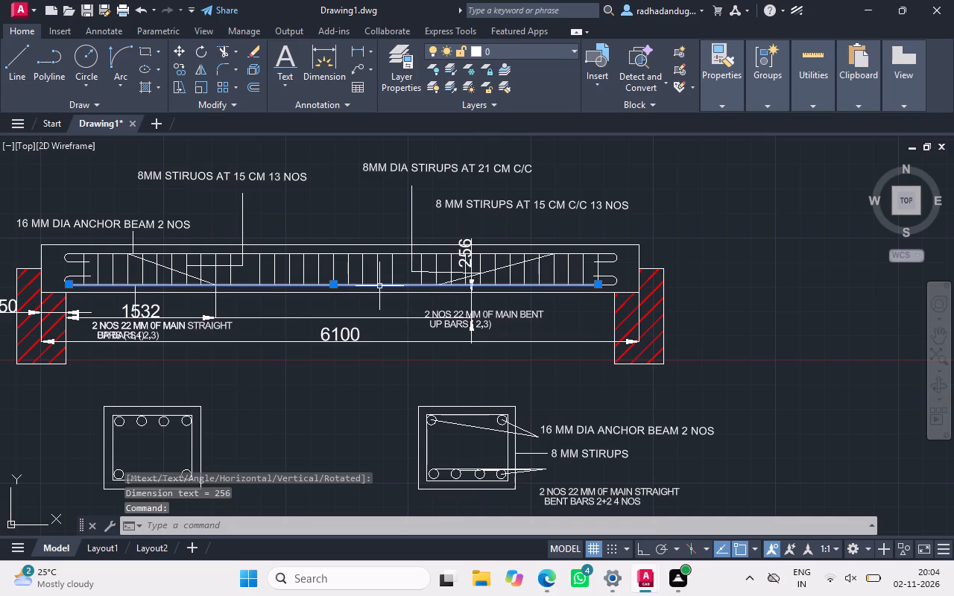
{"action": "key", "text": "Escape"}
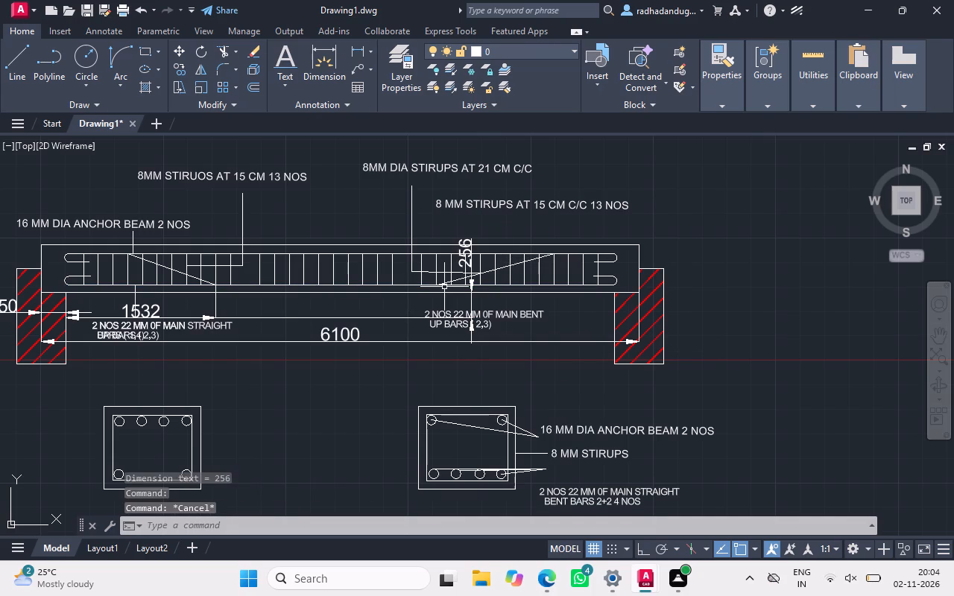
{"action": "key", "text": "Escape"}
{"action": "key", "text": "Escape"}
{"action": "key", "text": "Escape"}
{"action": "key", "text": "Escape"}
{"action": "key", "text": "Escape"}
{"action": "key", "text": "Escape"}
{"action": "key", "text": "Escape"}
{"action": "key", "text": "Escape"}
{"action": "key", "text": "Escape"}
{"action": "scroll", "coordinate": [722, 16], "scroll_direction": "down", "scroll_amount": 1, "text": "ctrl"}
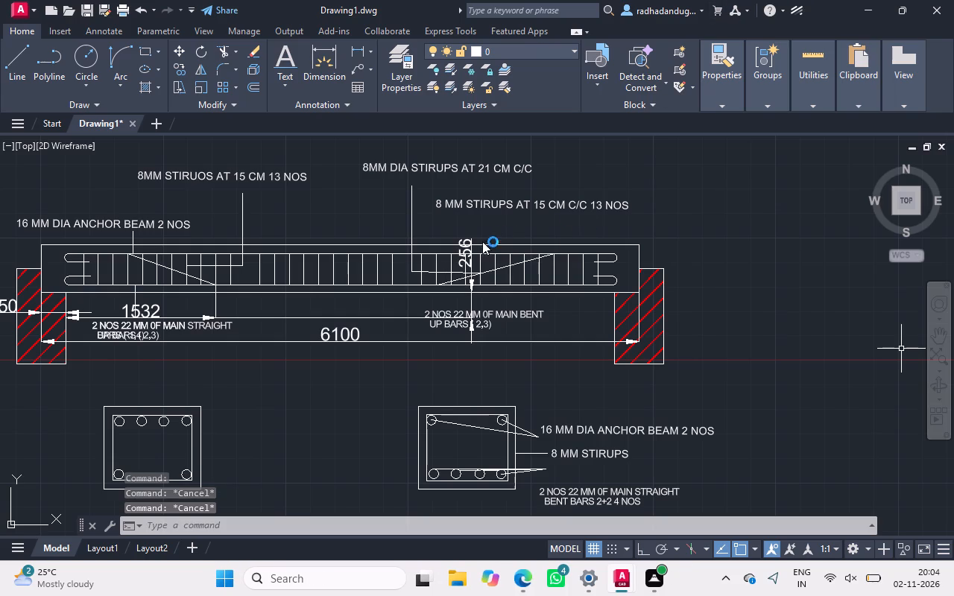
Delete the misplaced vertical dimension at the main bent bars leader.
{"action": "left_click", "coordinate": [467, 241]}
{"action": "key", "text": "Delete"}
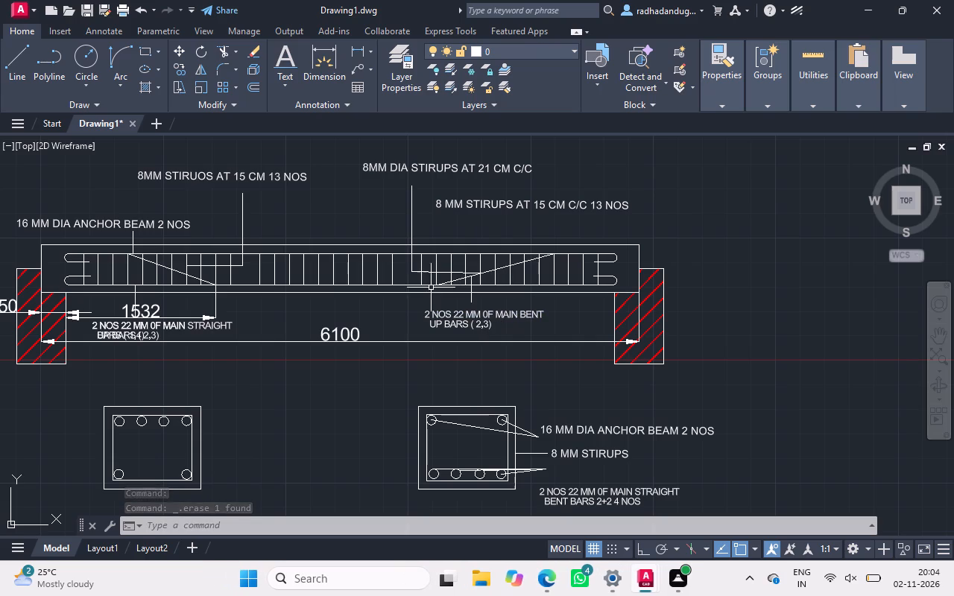
Dimension horizontally from the right bent-up bar's lower bend to the right support's inner face, placing it below the beam.
{"action": "left_click", "coordinate": [358, 54]}
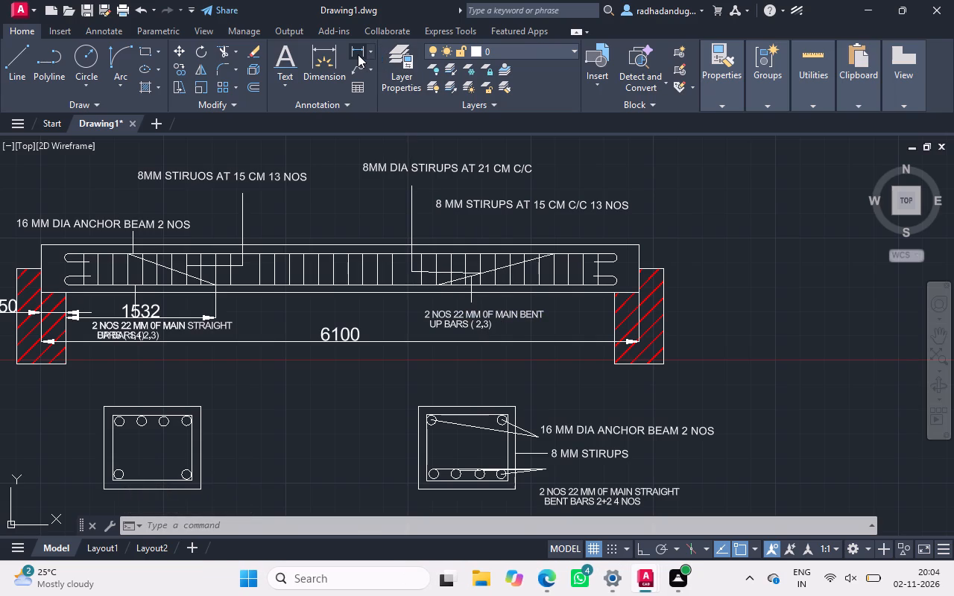
{"action": "left_click_drag", "start_coordinate": [439, 284], "coordinate": [617, 290]}
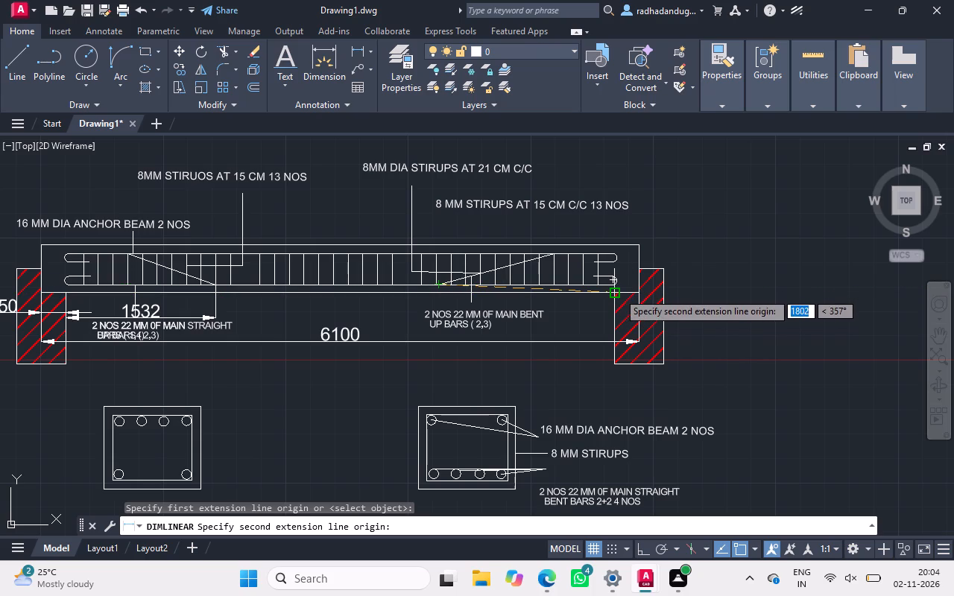
{"action": "left_click_drag", "start_coordinate": [618, 293], "coordinate": [623, 330]}
{"action": "left_click", "coordinate": [623, 330]}
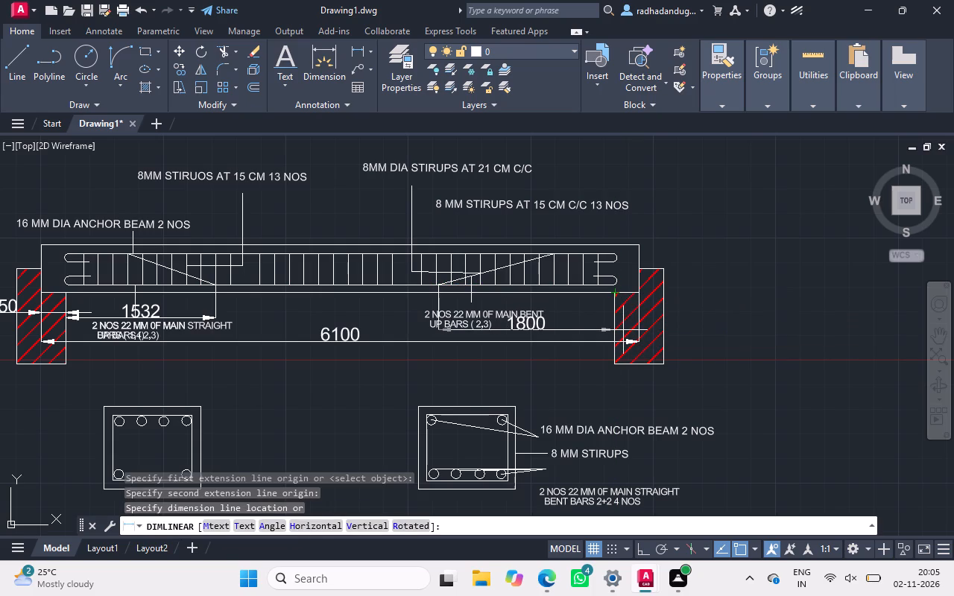
Dimension the horizontal distance between the two bent-up bars' lower bends, aligned with the right-hand dimension line.
{"action": "left_click", "coordinate": [354, 45]}
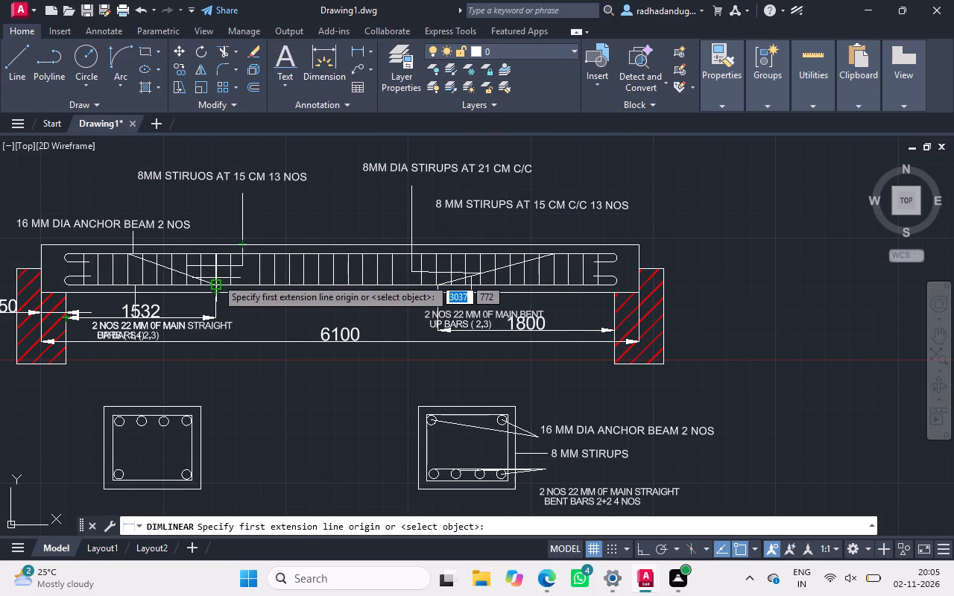
{"action": "left_click_drag", "start_coordinate": [216, 283], "coordinate": [354, 288]}
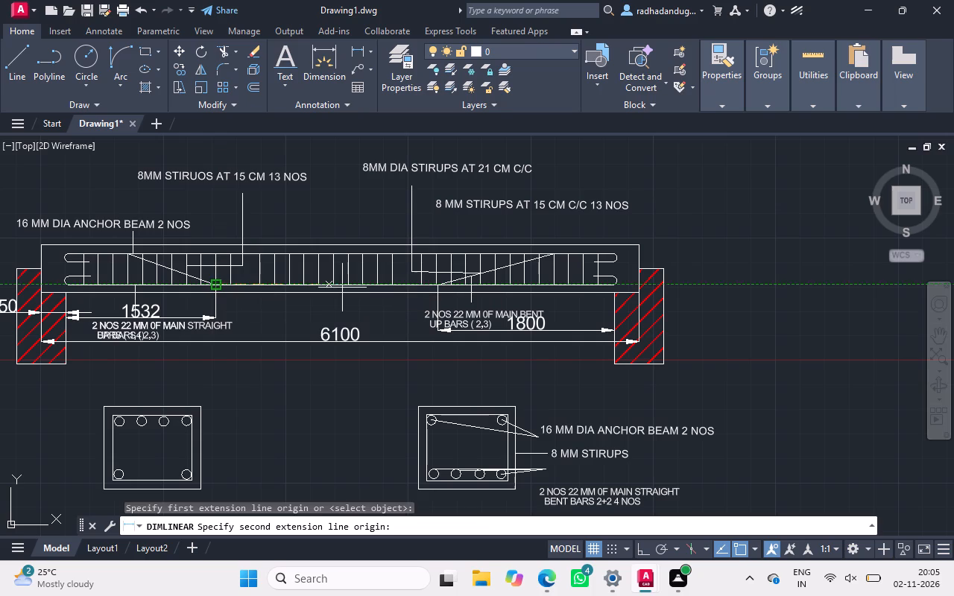
{"action": "left_click_drag", "start_coordinate": [354, 288], "coordinate": [436, 282]}
{"action": "left_click_drag", "start_coordinate": [436, 282], "coordinate": [443, 314]}
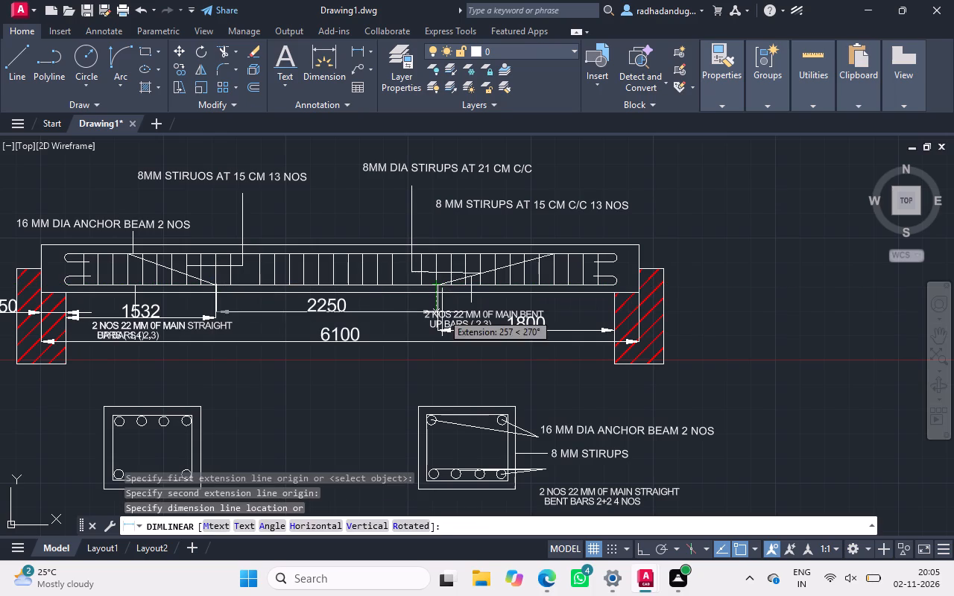
{"action": "left_click_drag", "start_coordinate": [443, 314], "coordinate": [443, 330]}
{"action": "left_click", "coordinate": [443, 330]}
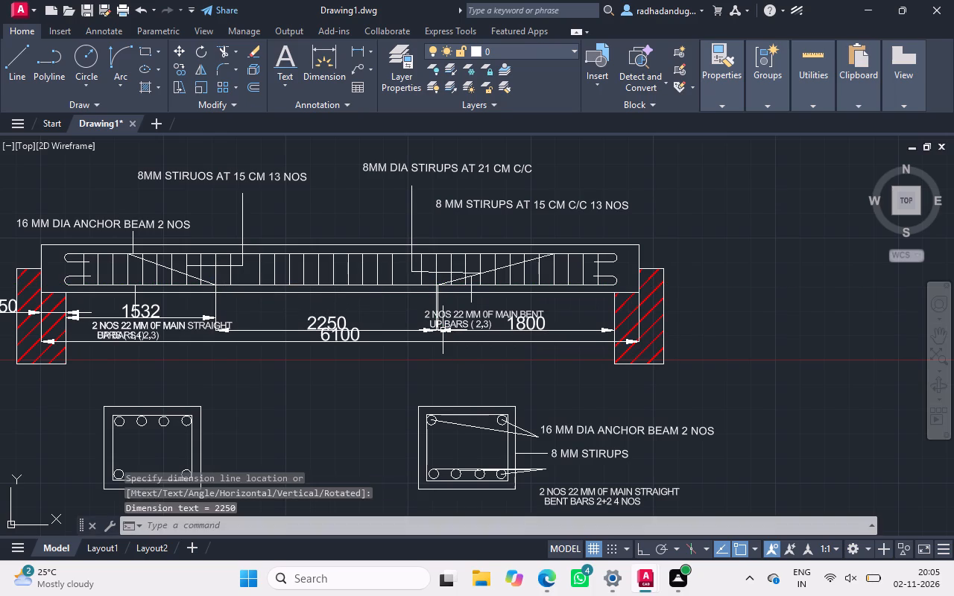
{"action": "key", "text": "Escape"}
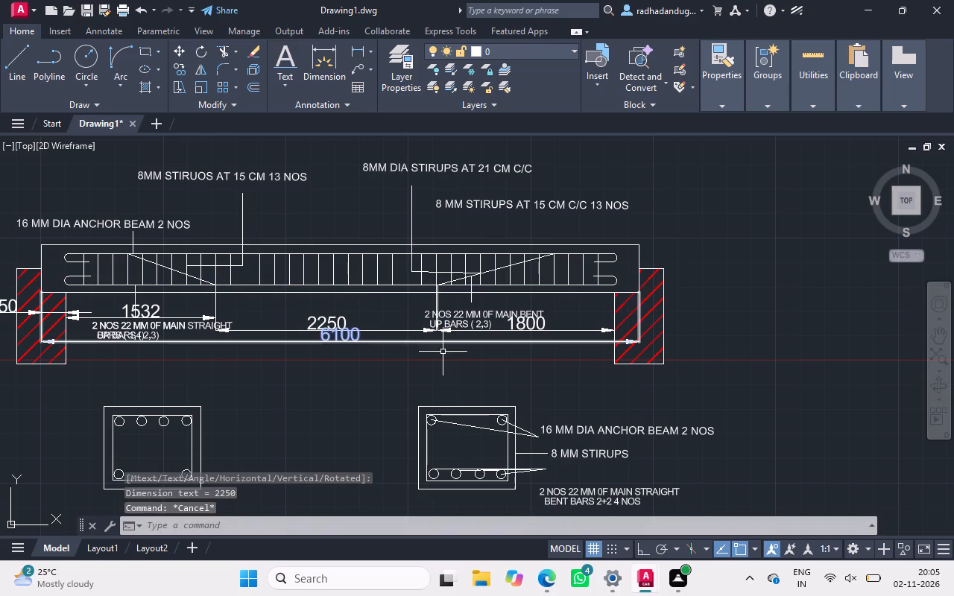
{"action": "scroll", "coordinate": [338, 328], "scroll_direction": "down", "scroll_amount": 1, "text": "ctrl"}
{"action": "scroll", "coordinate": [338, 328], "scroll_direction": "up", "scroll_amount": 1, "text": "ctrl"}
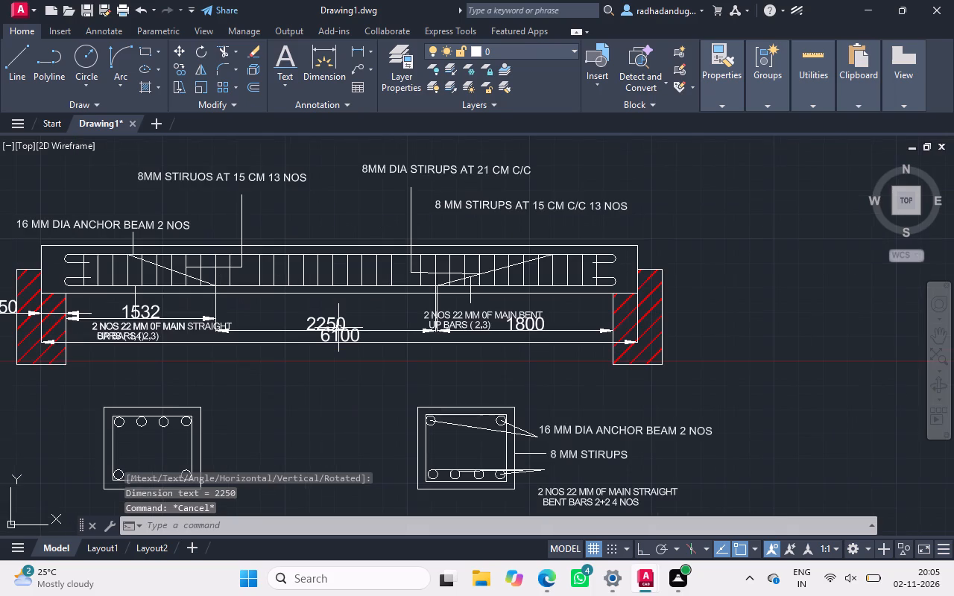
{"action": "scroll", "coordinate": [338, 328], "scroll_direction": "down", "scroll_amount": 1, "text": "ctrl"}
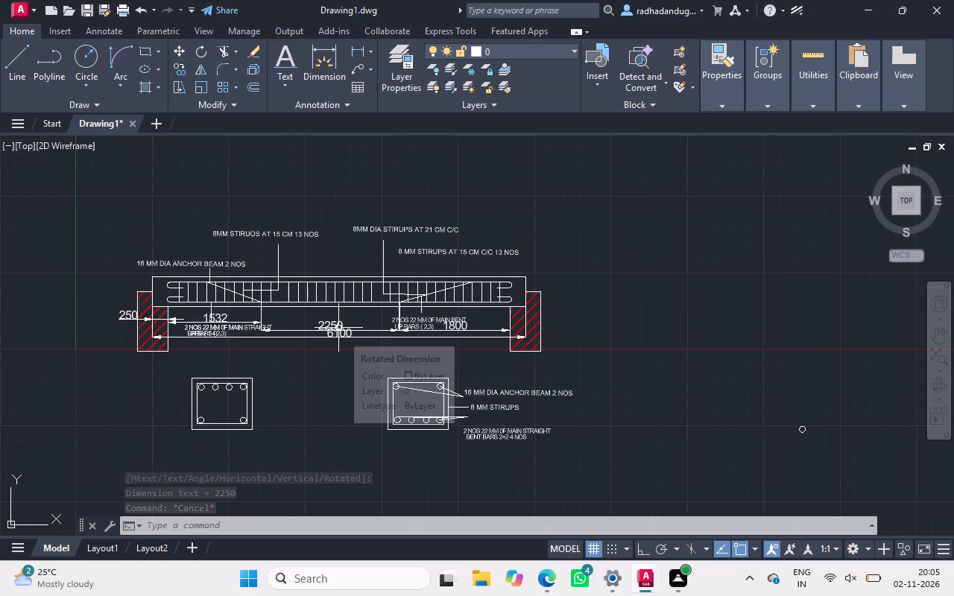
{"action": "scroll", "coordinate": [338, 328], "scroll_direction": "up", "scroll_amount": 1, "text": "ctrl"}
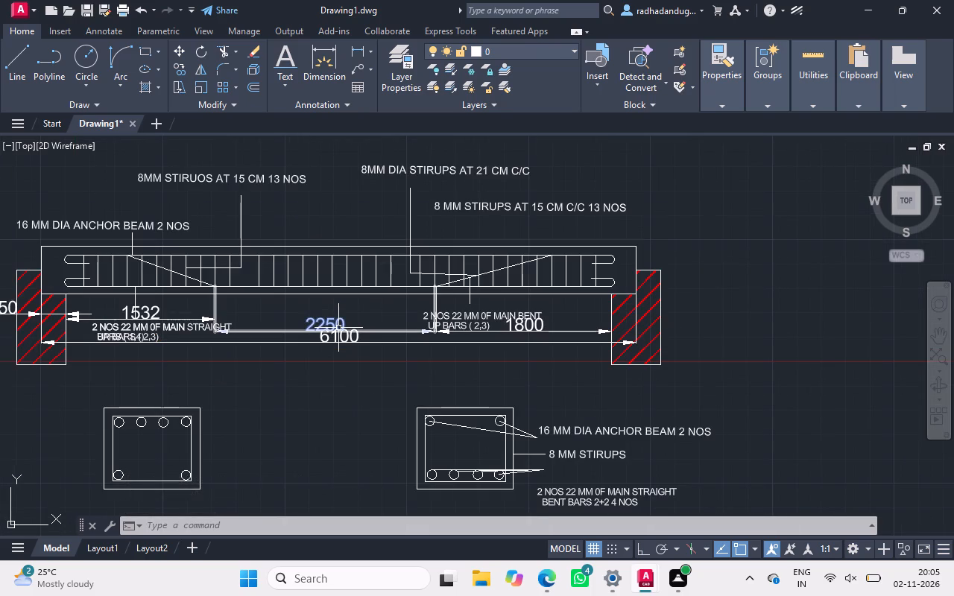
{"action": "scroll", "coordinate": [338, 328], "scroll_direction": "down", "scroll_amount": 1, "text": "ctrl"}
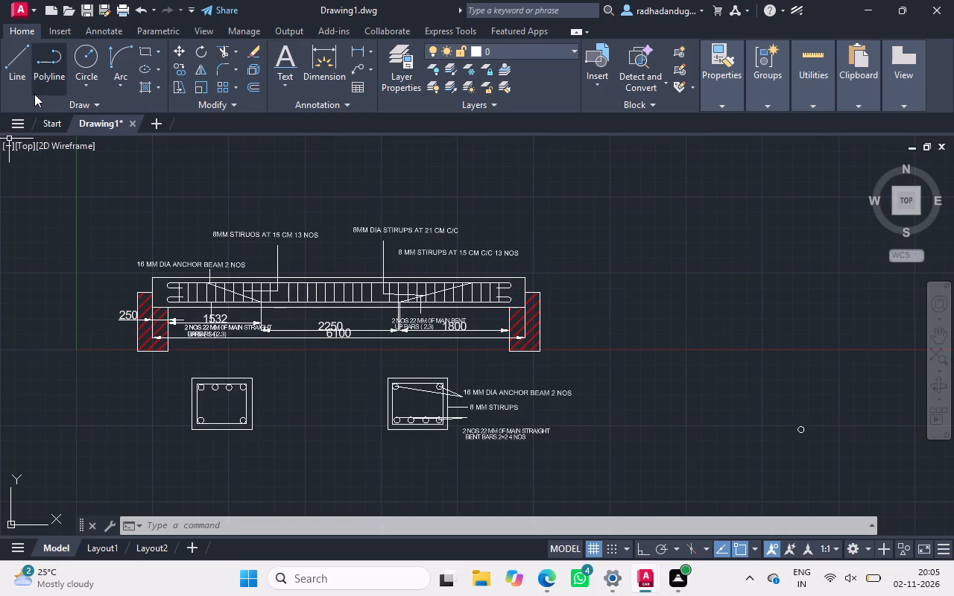
Save the drawing in the Documents folder under the name BEAM SECTION.
{"action": "left_click", "coordinate": [26, 25]}
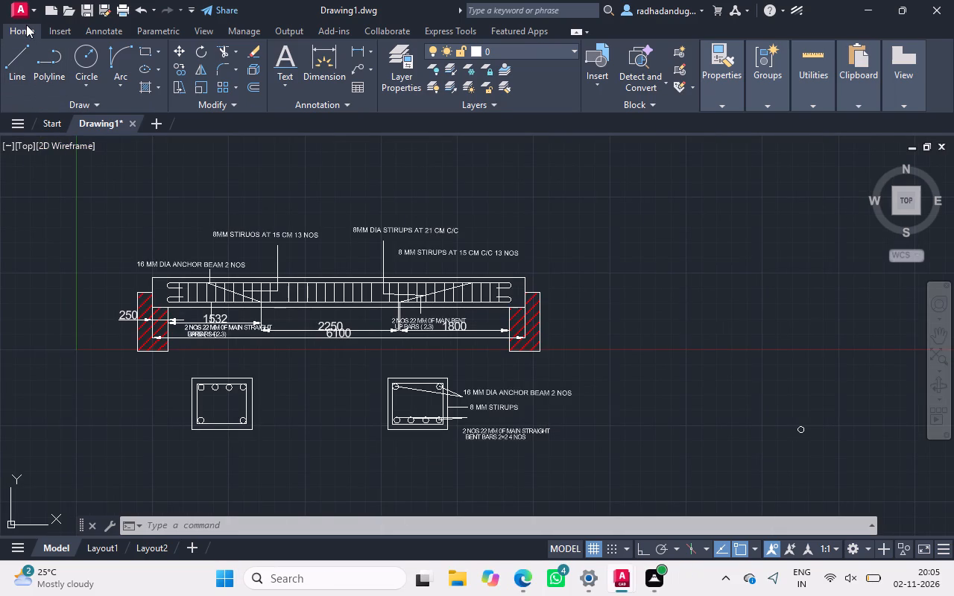
{"action": "left_click", "coordinate": [38, 1]}
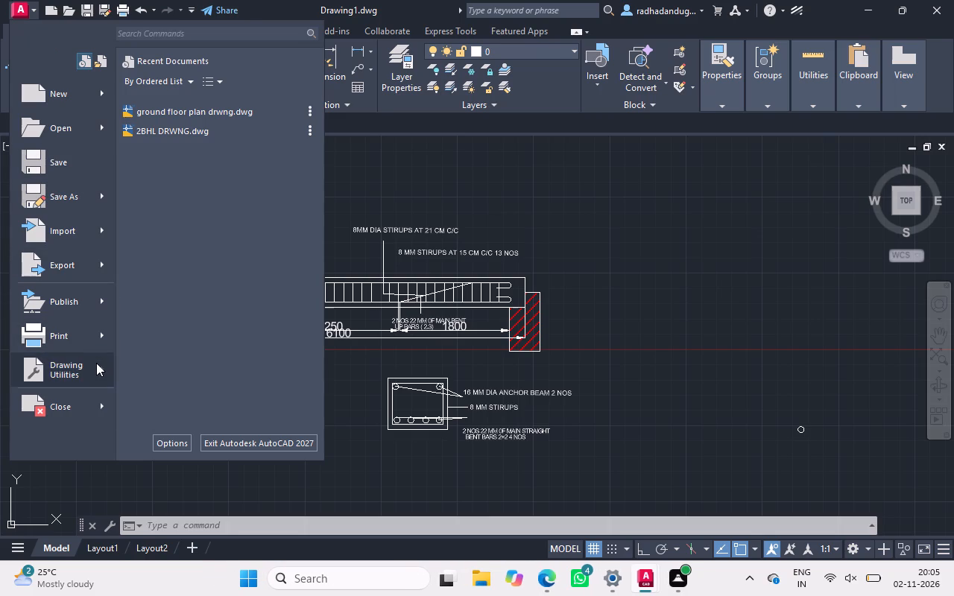
{"action": "left_click", "coordinate": [81, 201]}
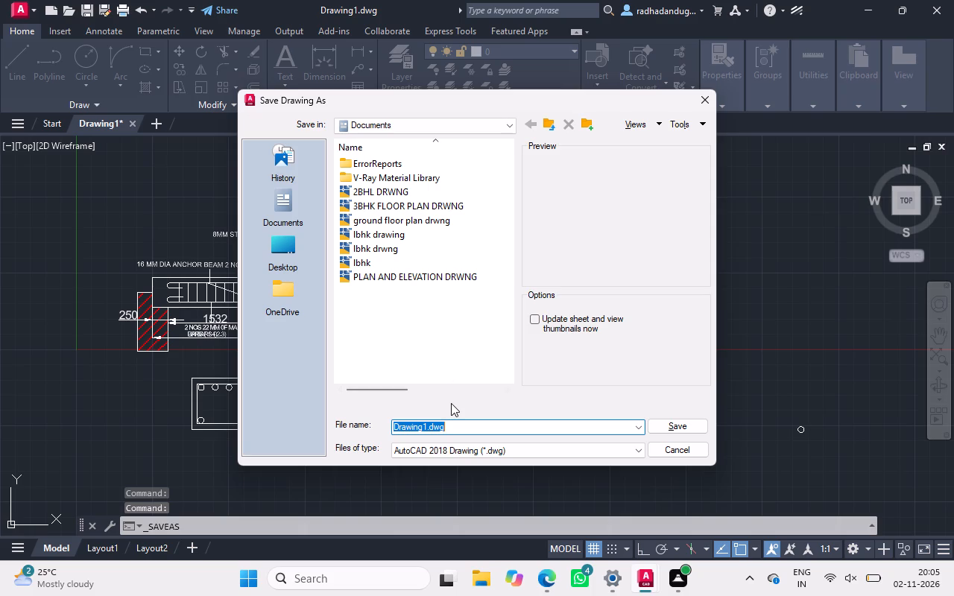
{"action": "type", "text": "BEAM SEXT"}
{"action": "type", "text": "IO"}
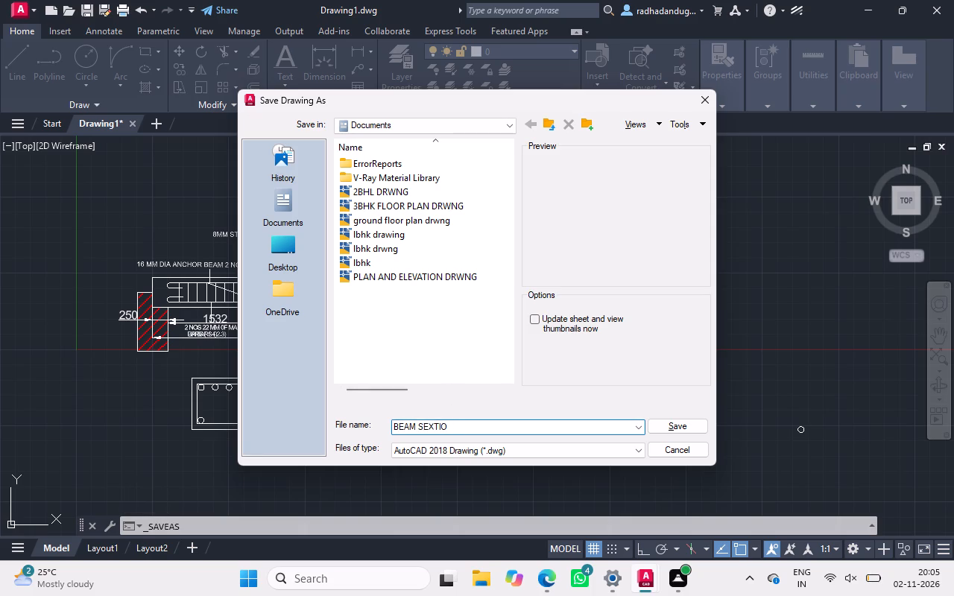
{"action": "key", "text": "n"}
{"action": "key", "text": "BackSpace"}
{"action": "key", "text": "BackSpace"}
{"action": "key", "text": "BackSpace"}
{"action": "key", "text": "BackSpace"}
{"action": "key", "text": "BackSpace"}
{"action": "type", "text": "CTION"}
{"action": "left_click", "coordinate": [672, 431]}
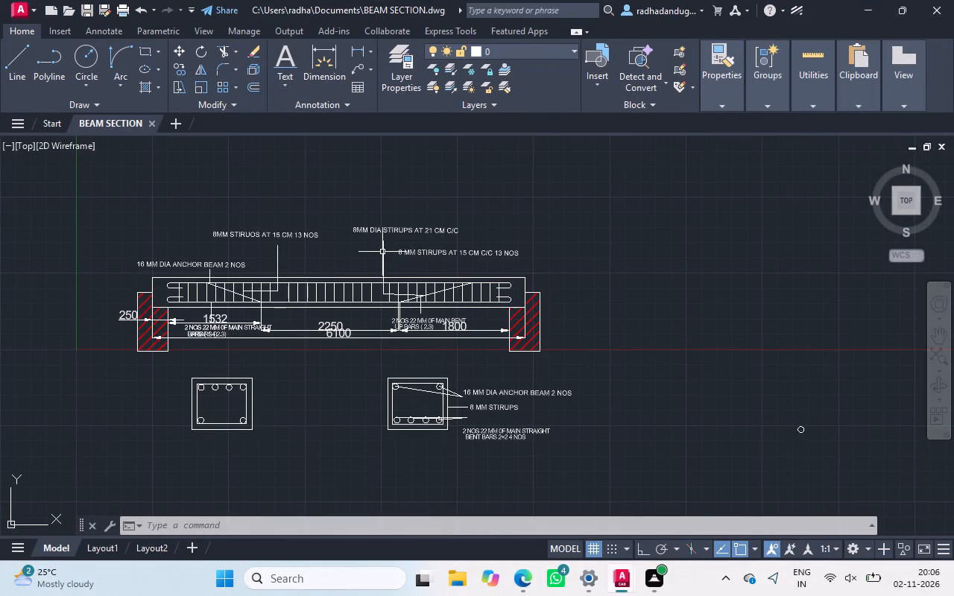
Plot the drawing with Microsoft Print to PDF and save the output in Documents as BEAM SECTION PDF.
{"action": "left_click", "coordinate": [31, 7]}
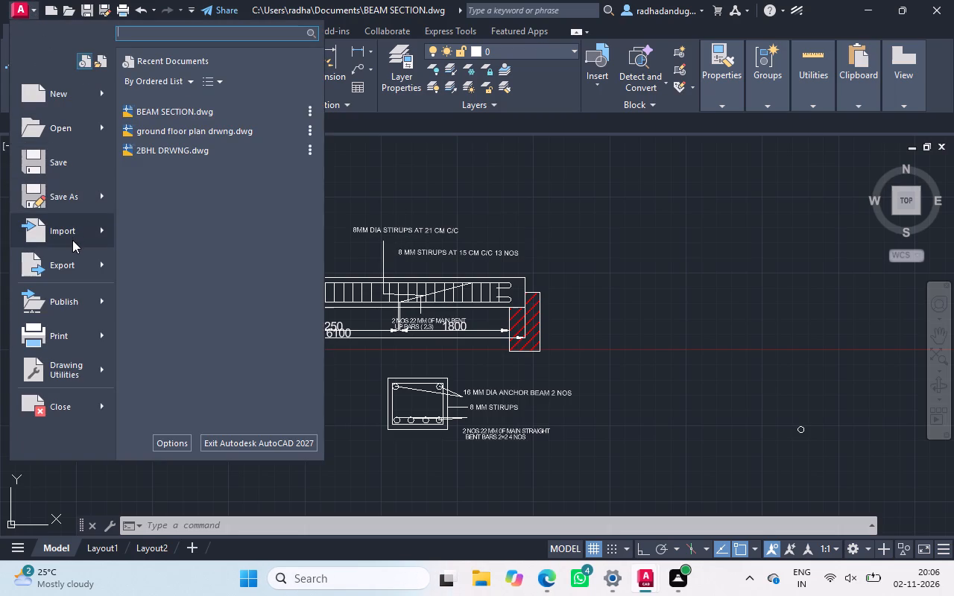
{"action": "left_click", "coordinate": [69, 329]}
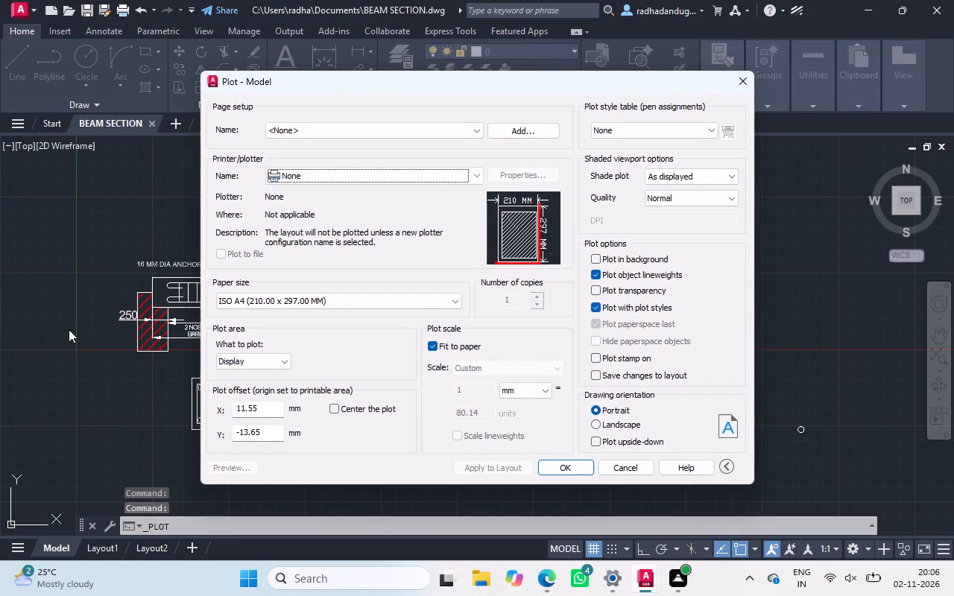
{"action": "left_click", "coordinate": [411, 177]}
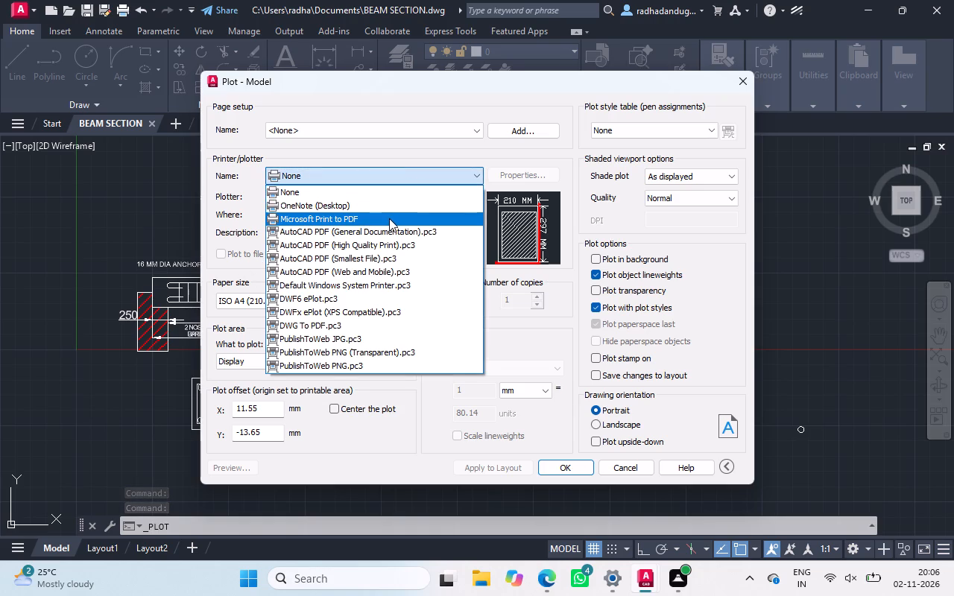
{"action": "left_click", "coordinate": [389, 218]}
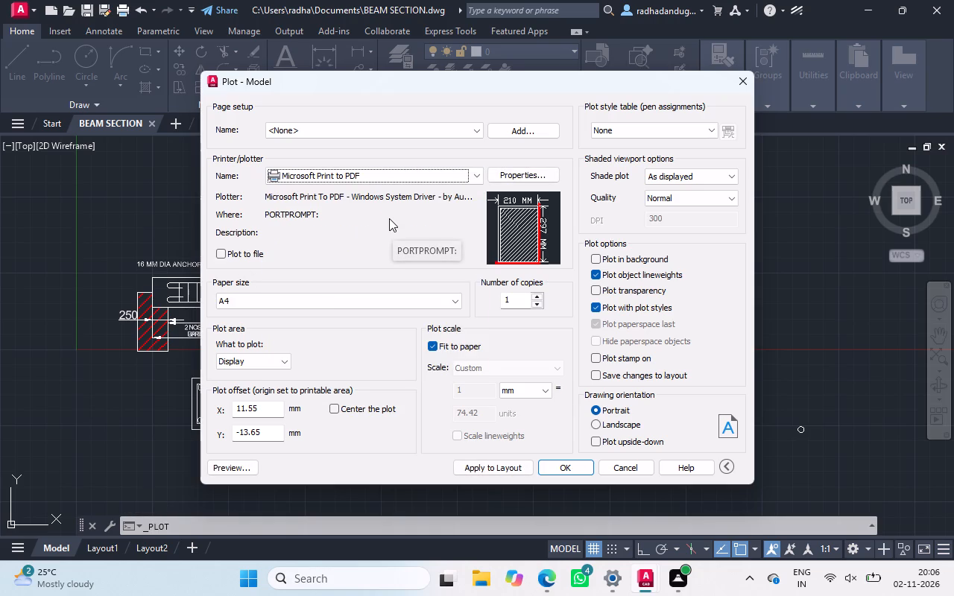
{"action": "left_click", "coordinate": [550, 467]}
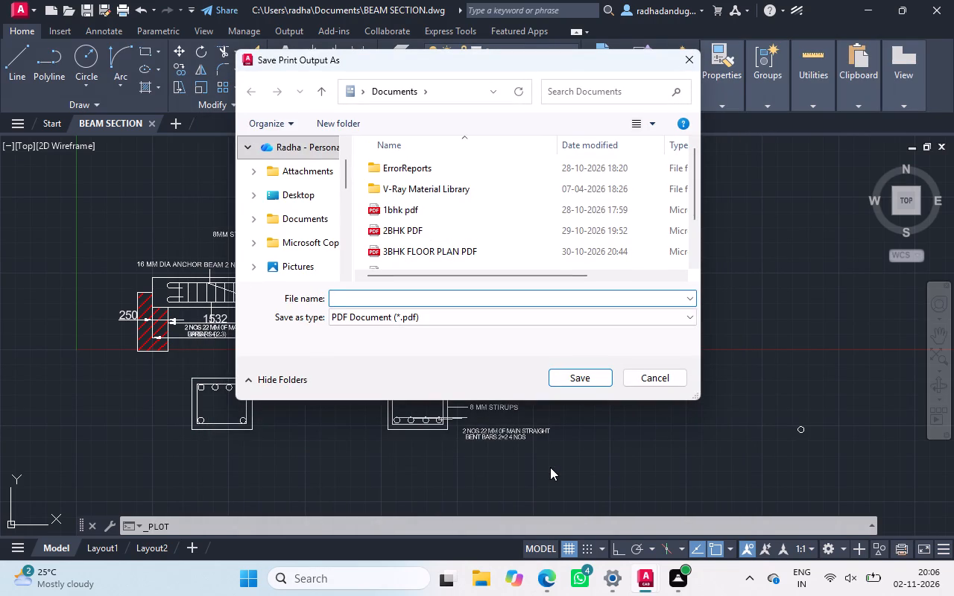
{"action": "type", "text": "BEAM SECTION"}
{"action": "key", "text": "space"}
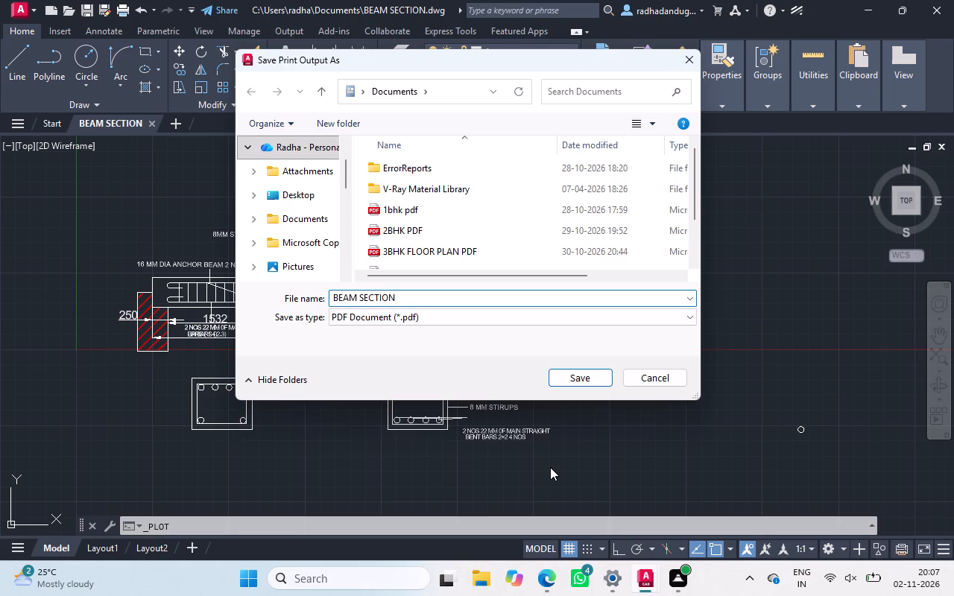
{"action": "type", "text": "PD"}
{"action": "key", "text": "f"}
{"action": "left_click", "coordinate": [587, 380]}
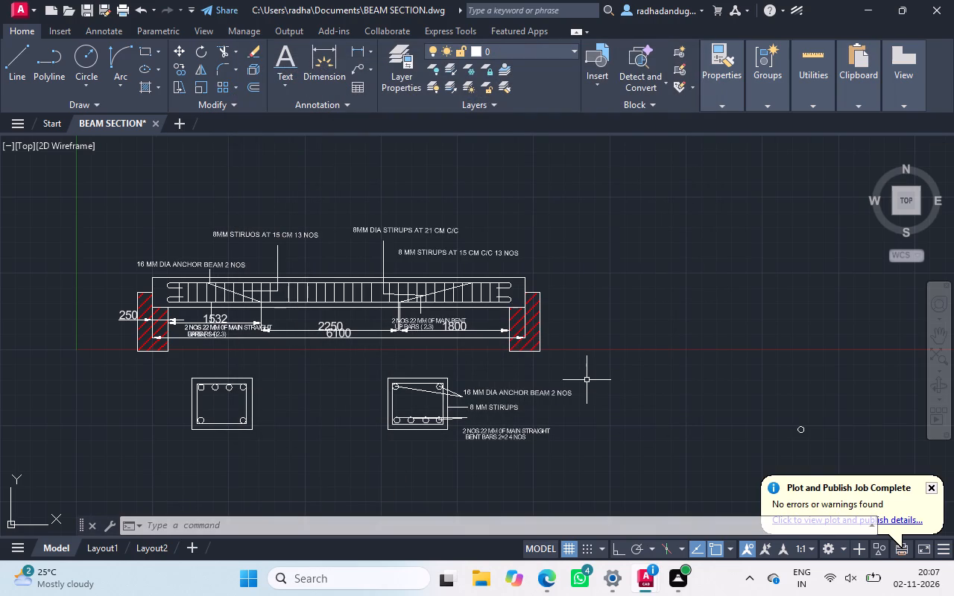
Turn off command log recording with the LOGFILEOFF command.
{"action": "left_click", "coordinate": [253, 526]}
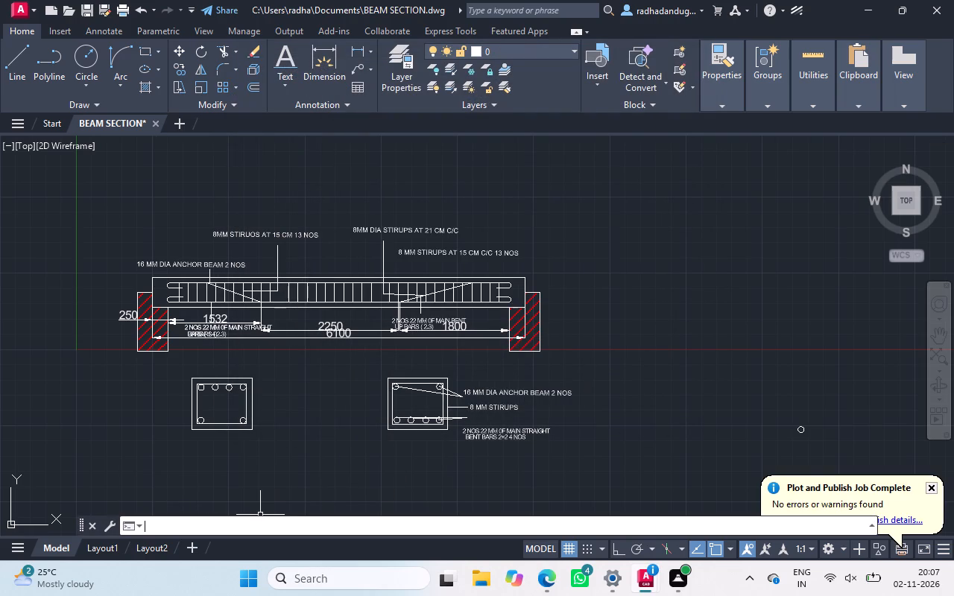
{"action": "type", "text": "LO"}
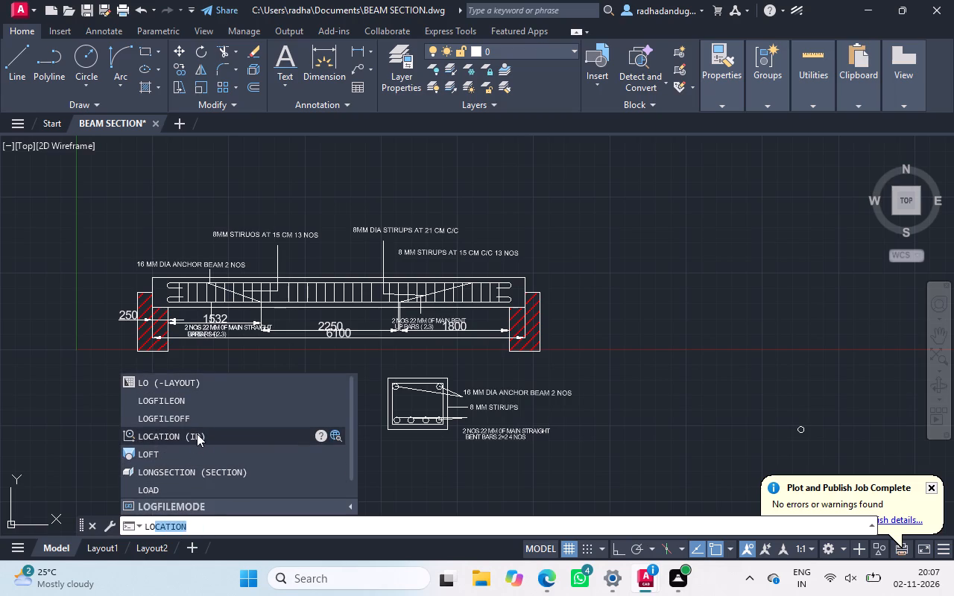
{"action": "left_click", "coordinate": [211, 422]}
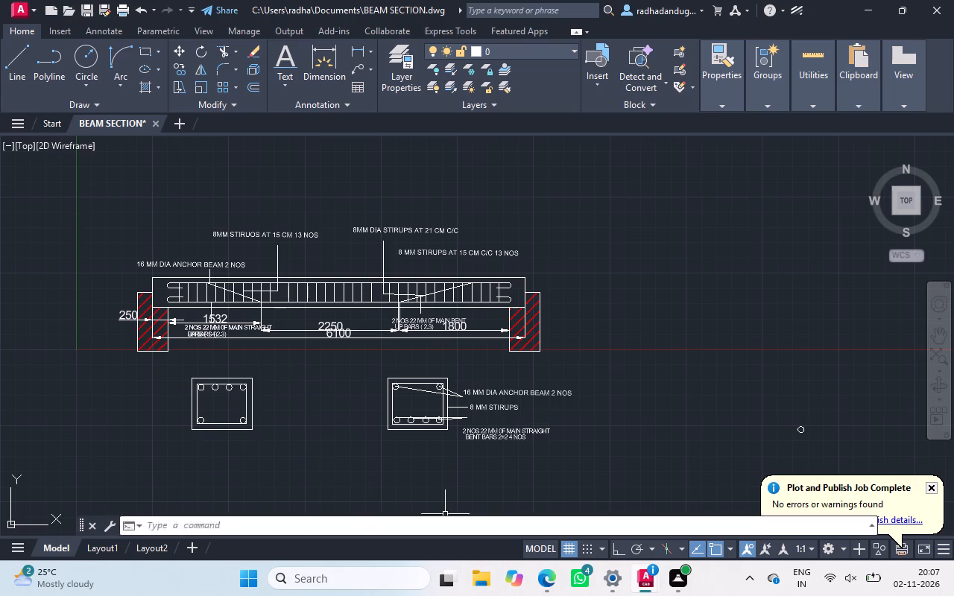